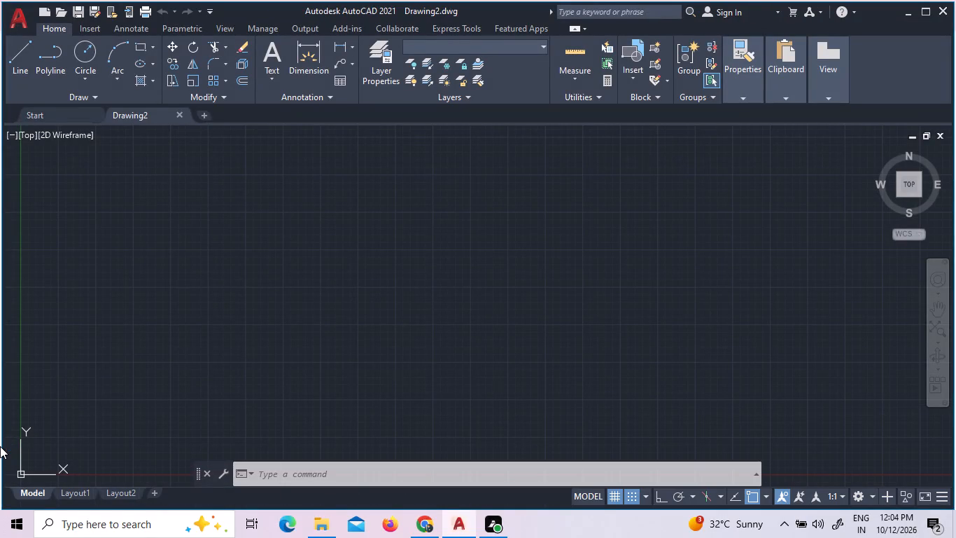
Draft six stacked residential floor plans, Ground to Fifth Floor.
Turn on command log file recording with LOGFILEON.
type("lo")
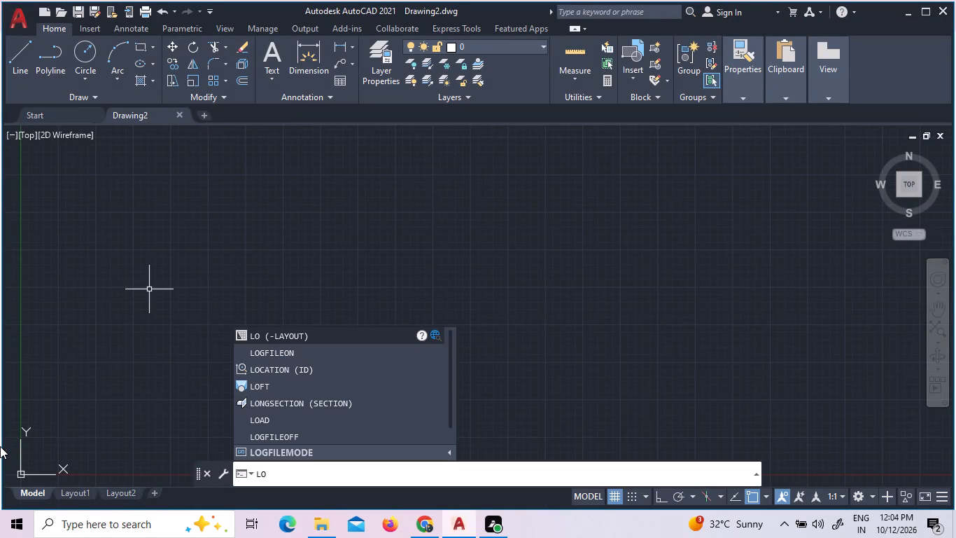
key("g")
type("fil")
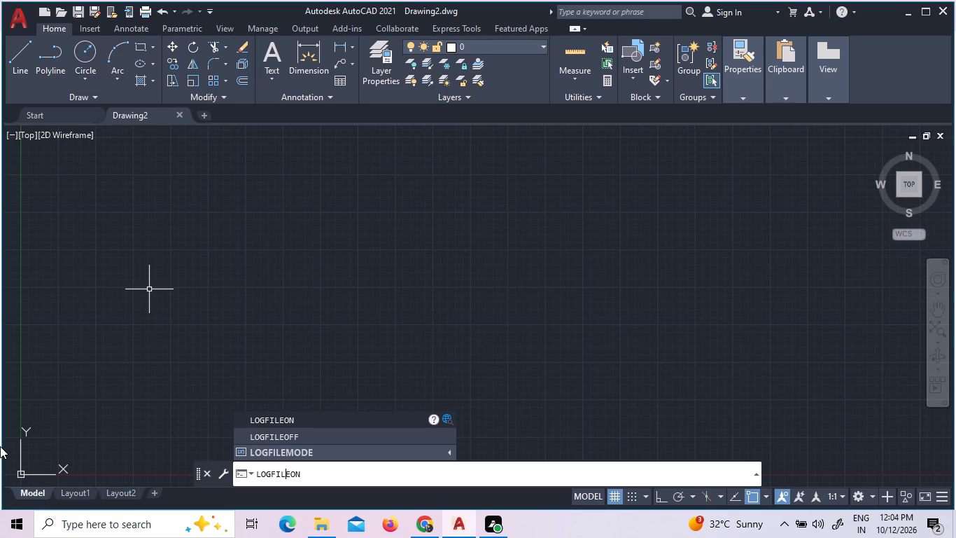
key("Return")
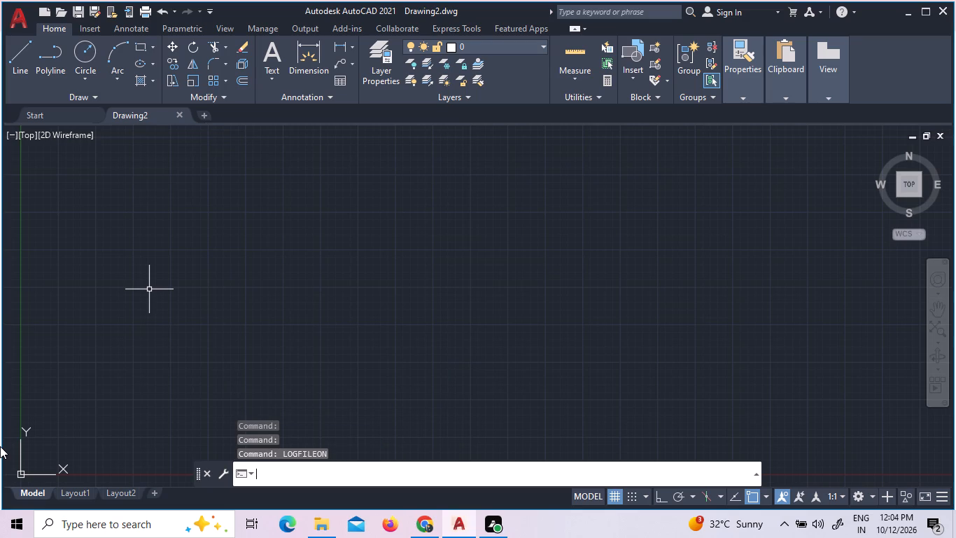
Set the drawing units to Engineering length type with 0'-0" precision.
type("un")
key("Return")
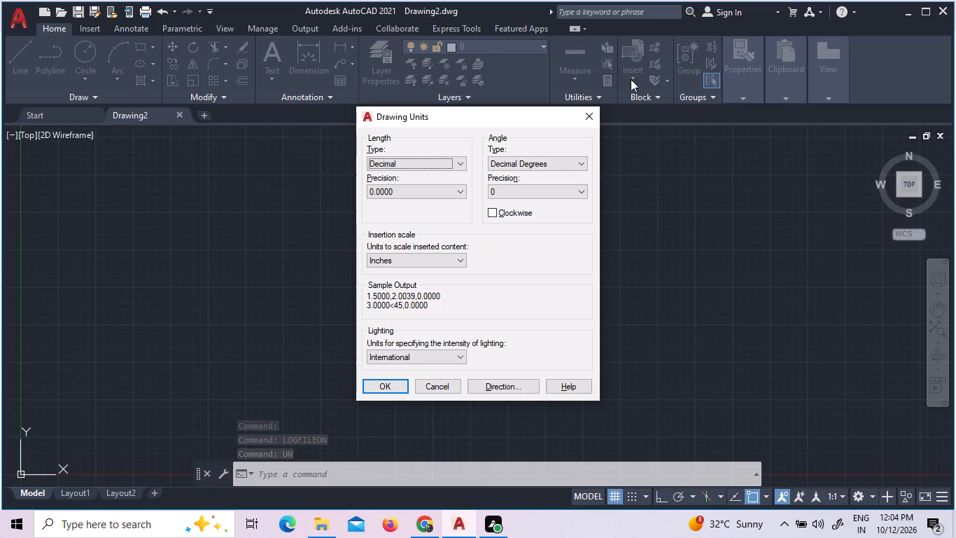
left_click(456, 157)
left_click(447, 192)
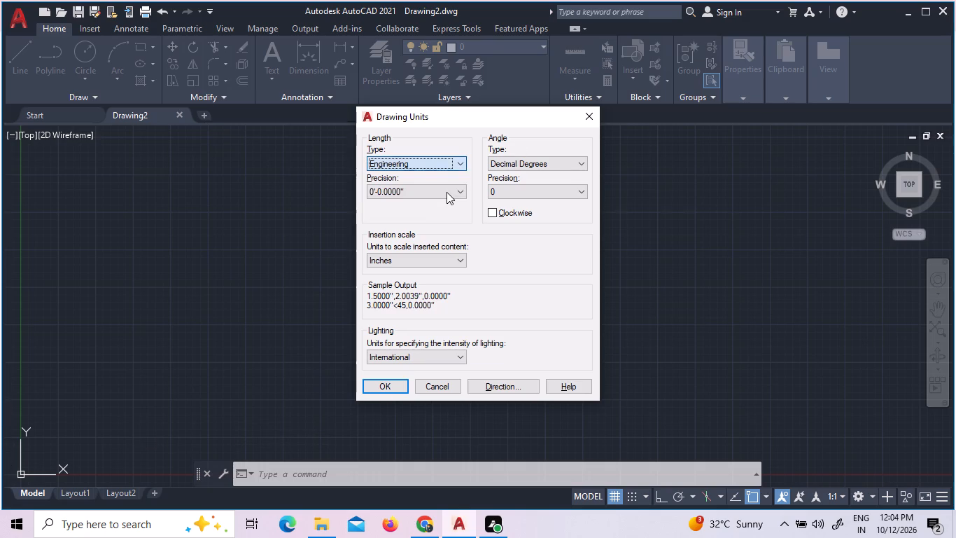
left_click(447, 191)
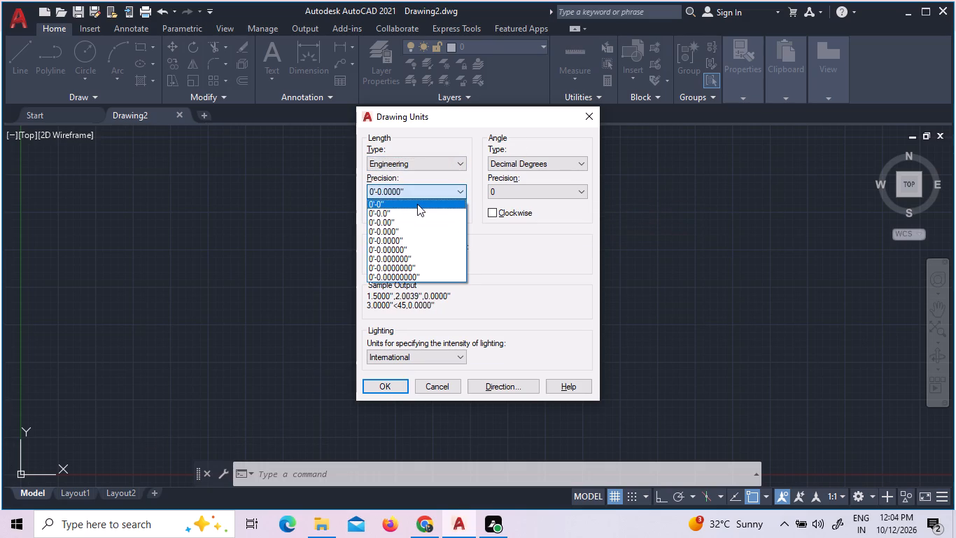
left_click(417, 204)
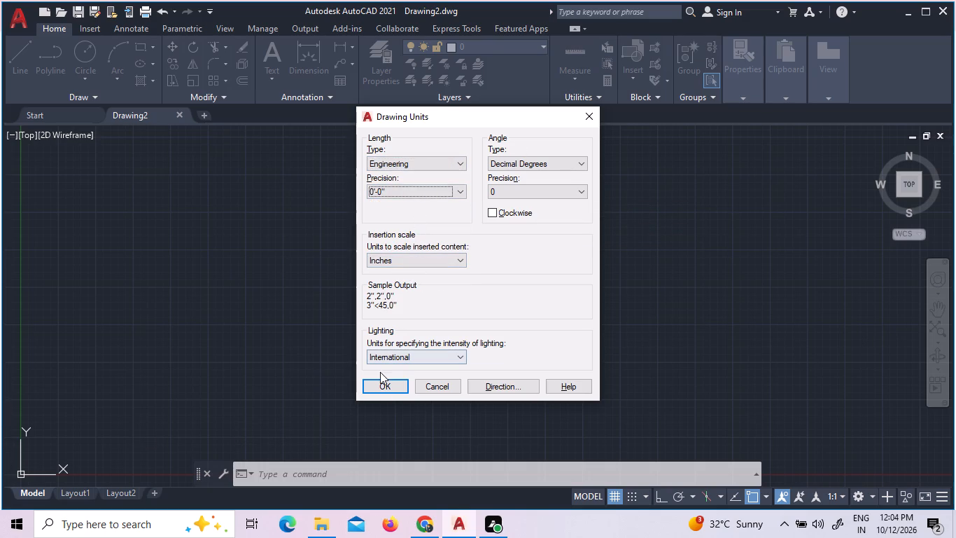
left_click(381, 387)
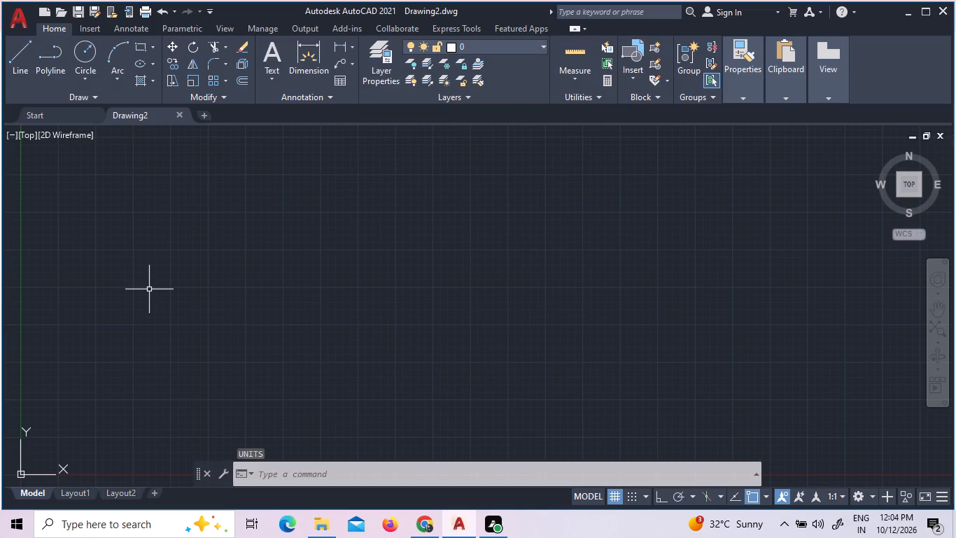
Modify the Standard dimension style, setting the dimension lines' baseline spacing to 1".
key("d")
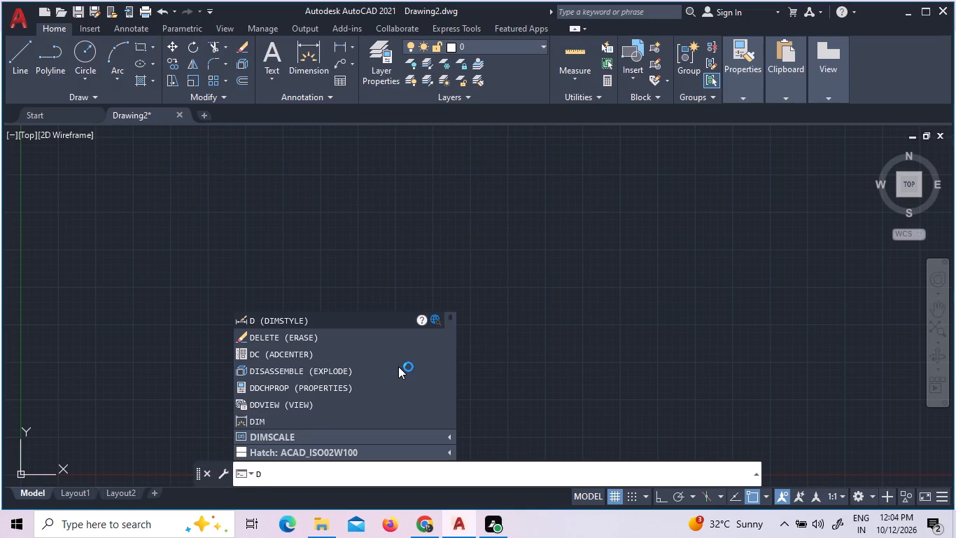
type("im")
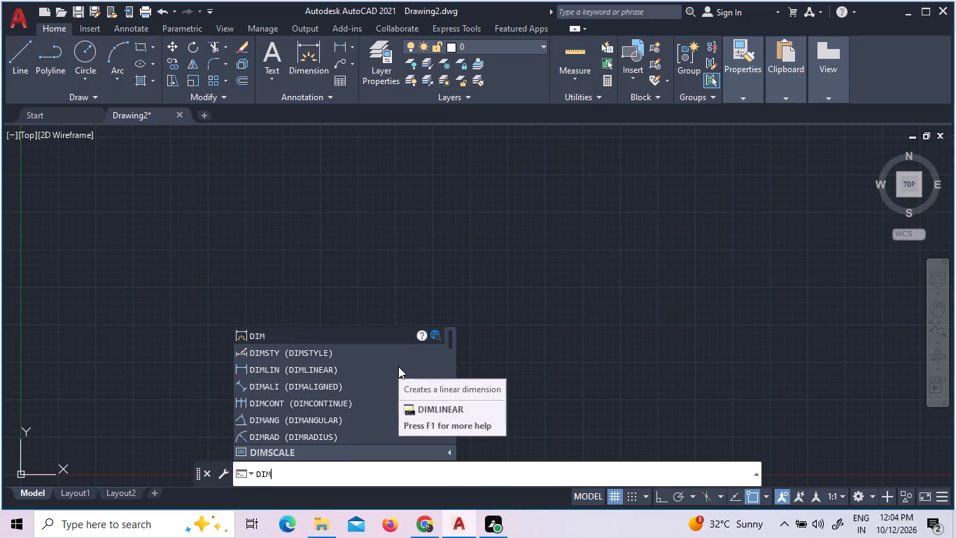
key("s")
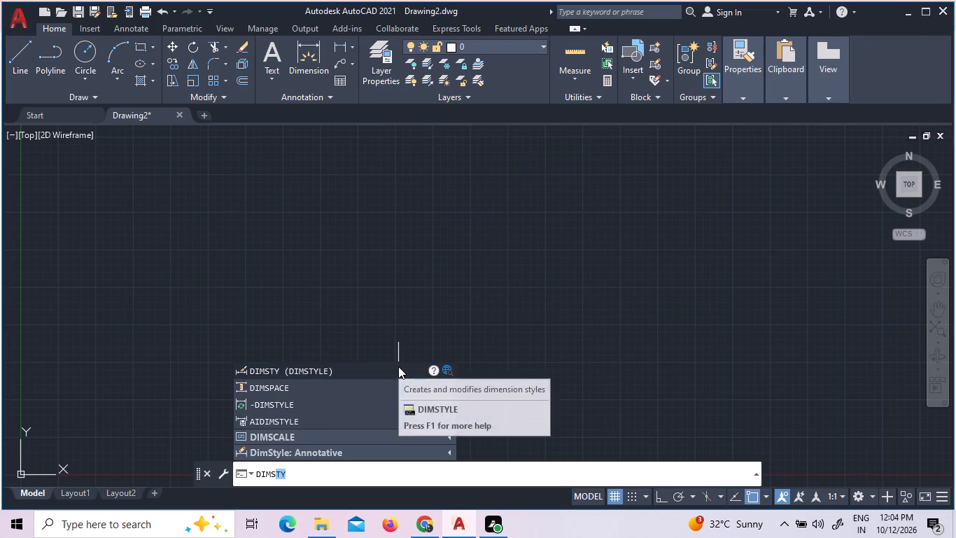
key("Return")
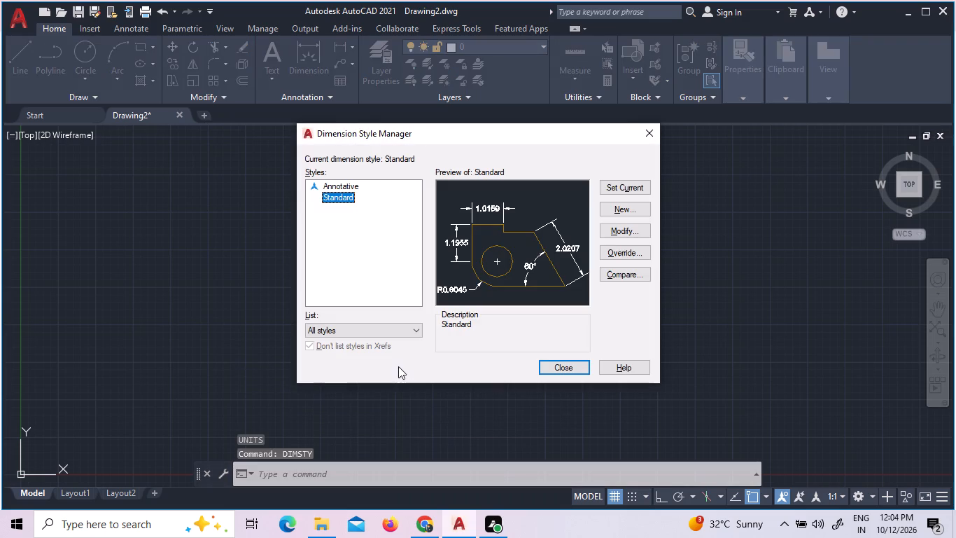
left_click(646, 225)
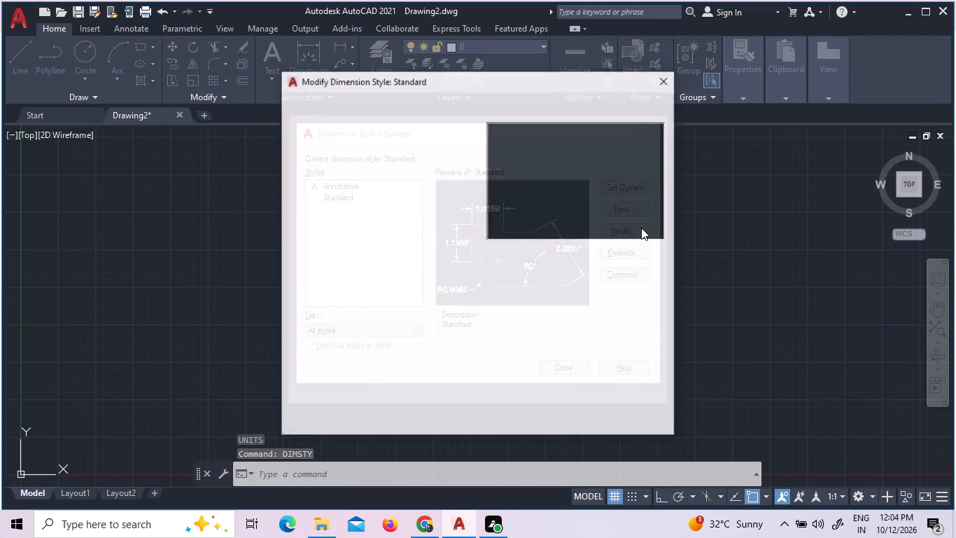
left_click(302, 112)
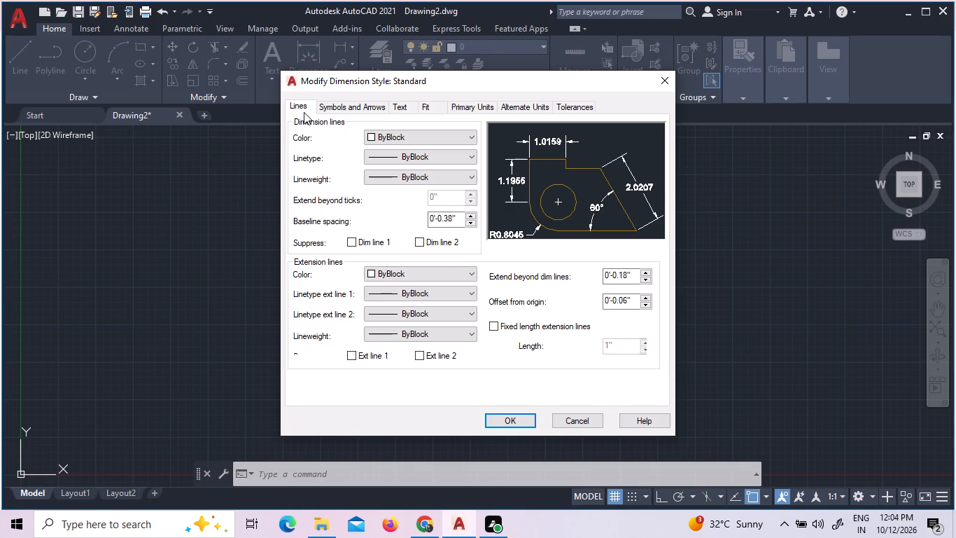
left_click_drag(458, 215, 398, 220)
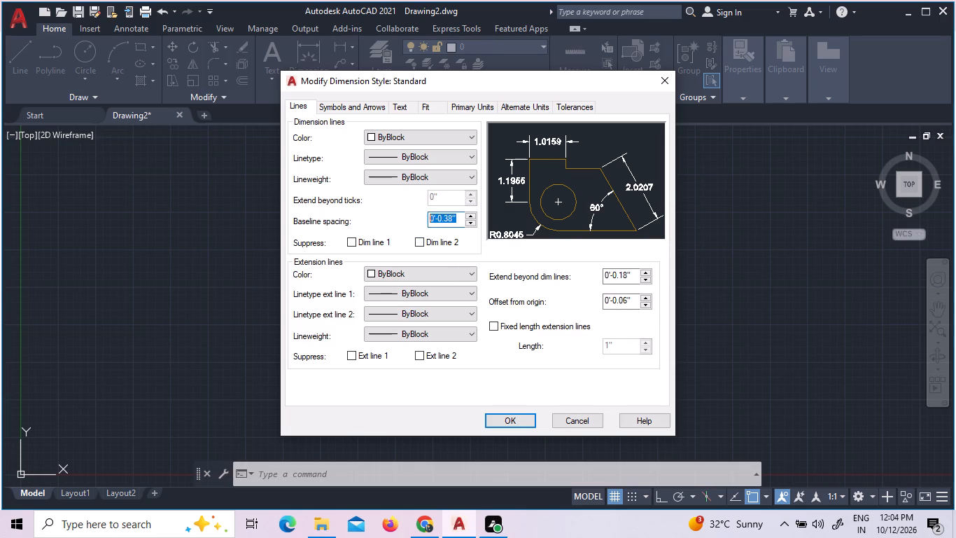
left_click_drag(398, 220, 394, 219)
key("1")
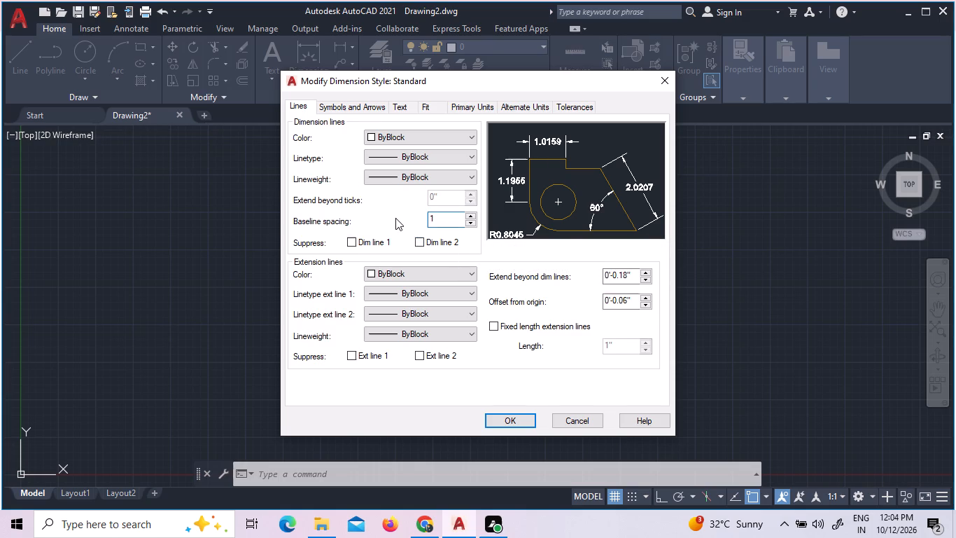
key("shift+quotedbl")
Set the Standard dimension style's arrow size to 1" and its text height to 2".
left_click(358, 103)
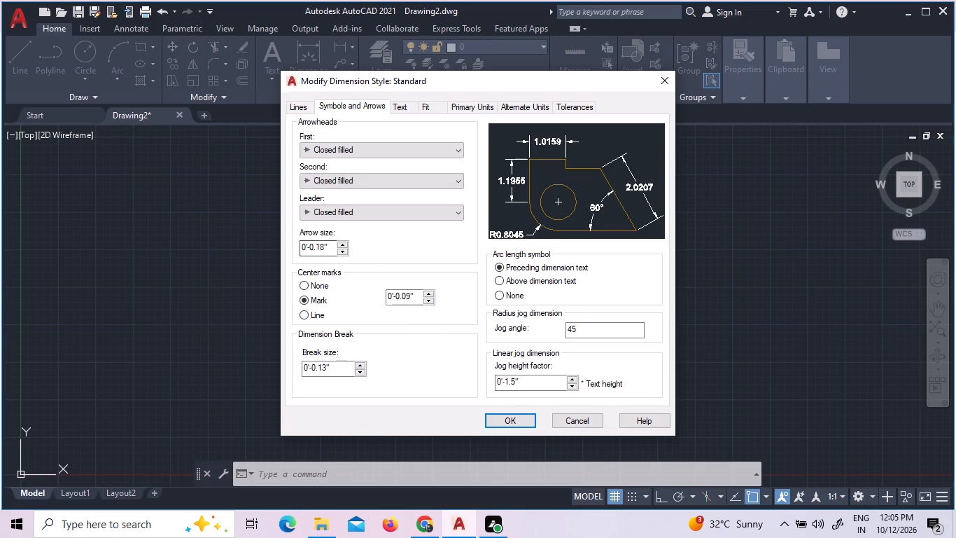
left_click_drag(327, 244, 239, 225)
type("1\"")
left_click(403, 110)
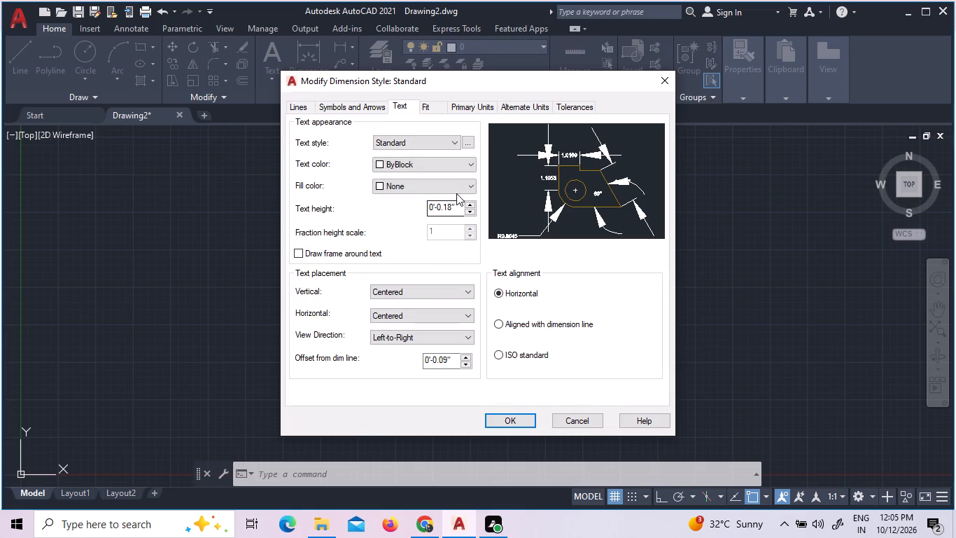
left_click_drag(456, 209, 366, 216)
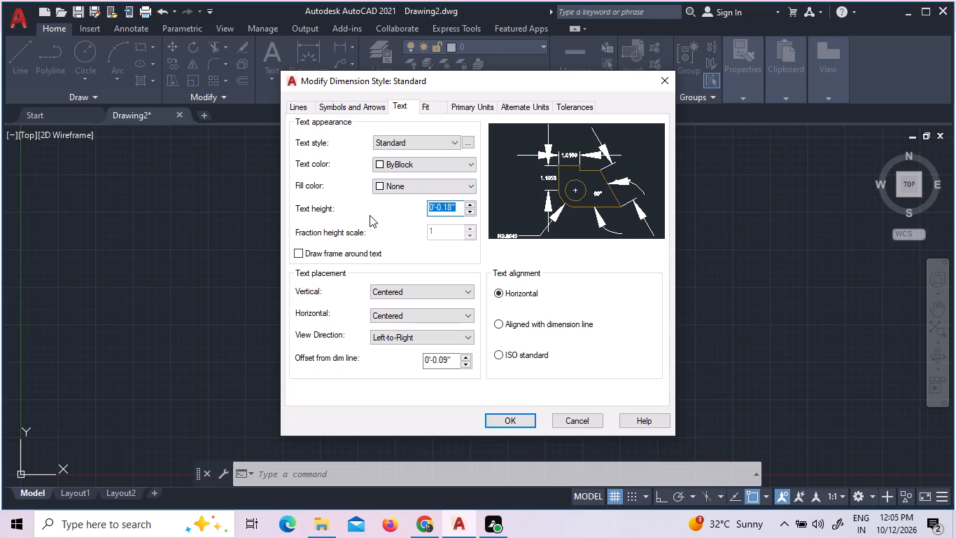
type("2\"")
key("Return")
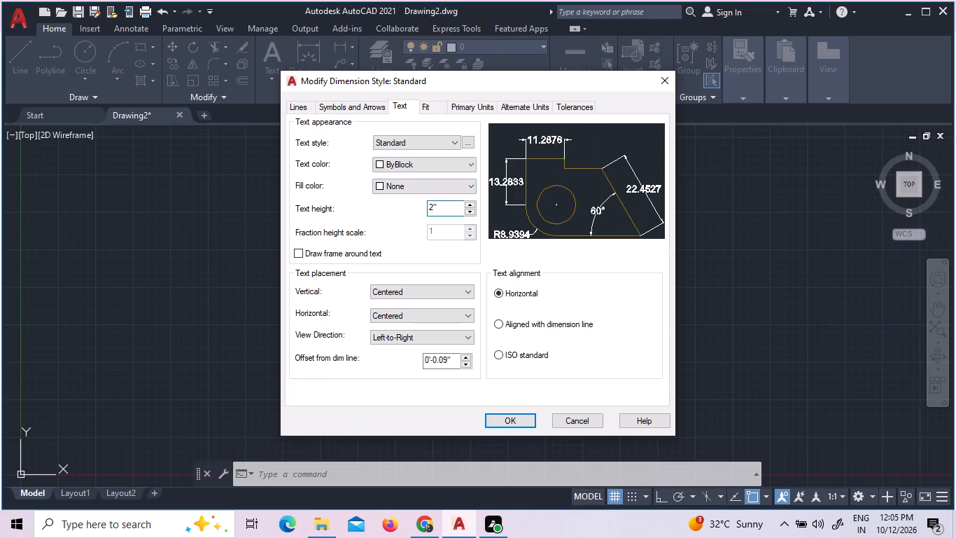
Set the style's primary linear units to Engineering format with 0'-0" precision, then save the style and close the manager.
left_click(426, 107)
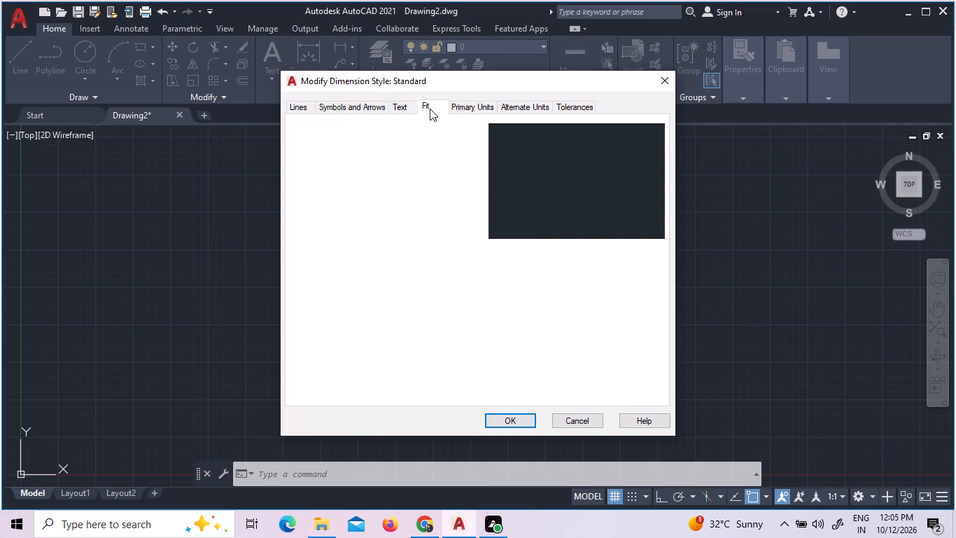
left_click(466, 109)
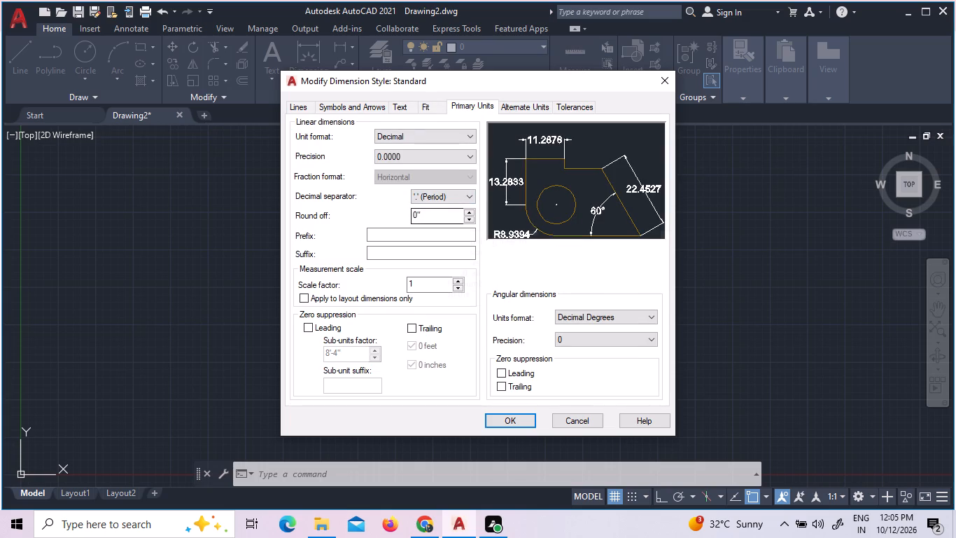
left_click(428, 136)
left_click(422, 166)
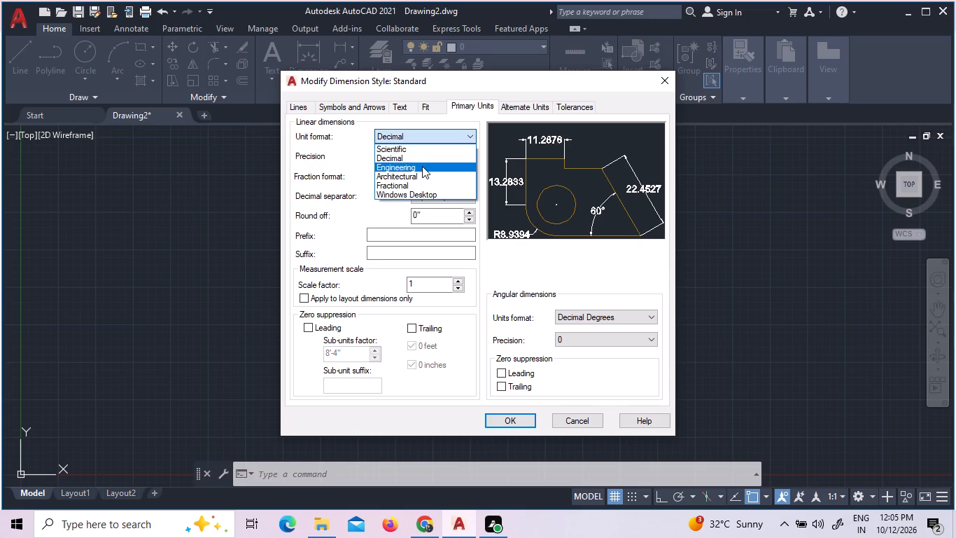
left_click(418, 148)
left_click(418, 156)
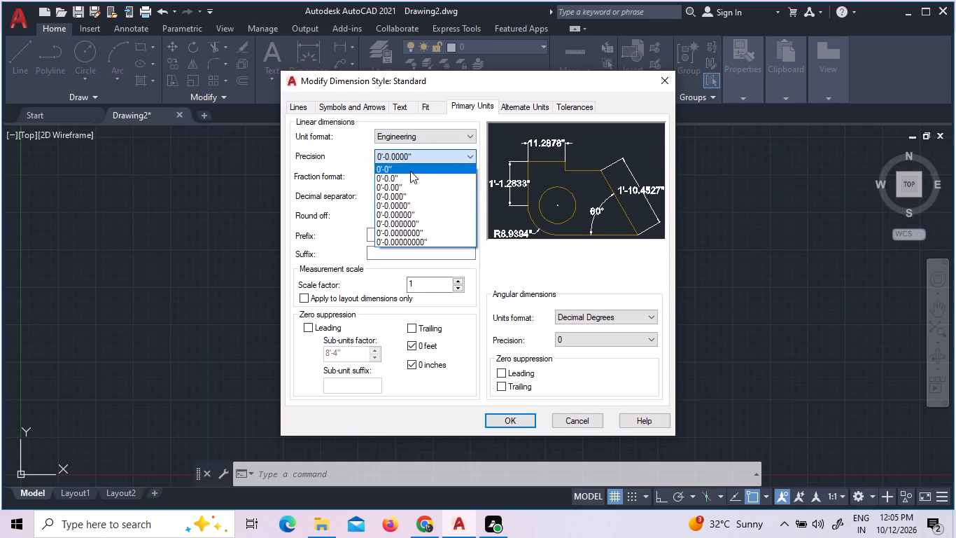
left_click(410, 171)
left_click(507, 417)
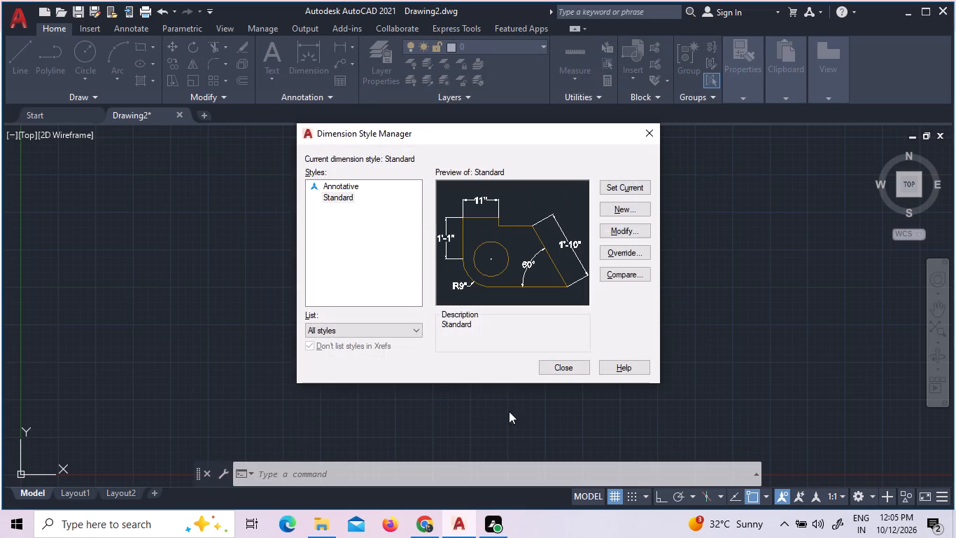
left_click(542, 359)
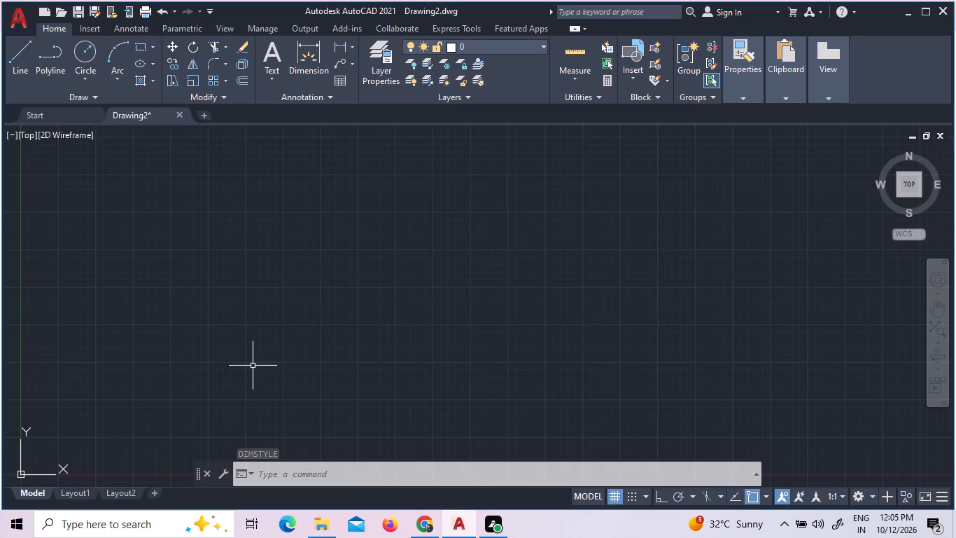
Run LOGFILEON again to keep command logging on.
type("logf")
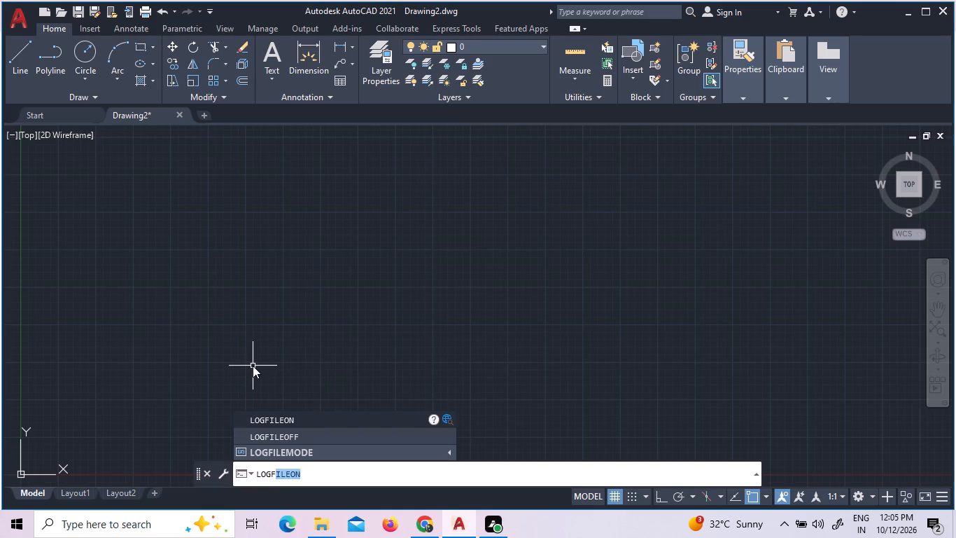
key("Return")
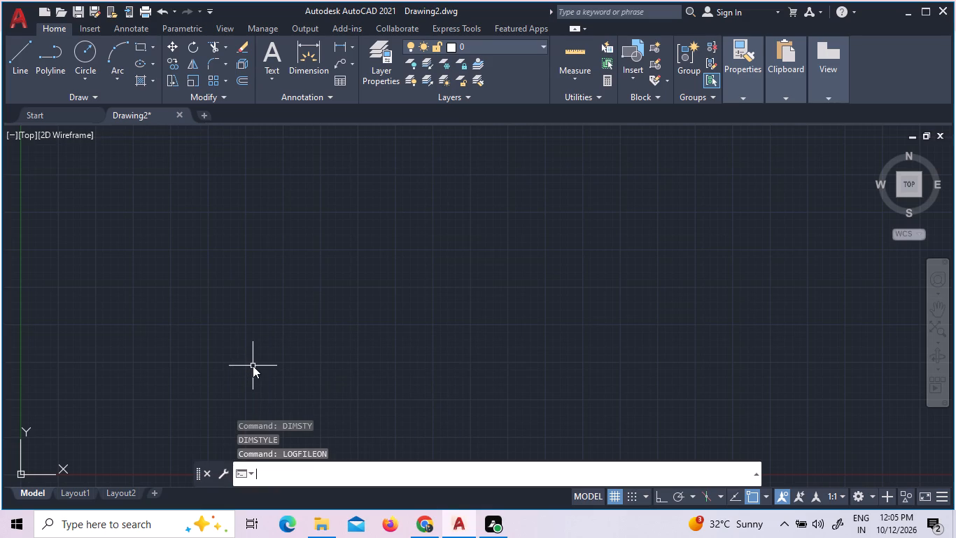
Set the model space limits from the default 0'-0",0'-0" lower-left corner to 100',100' as the upper-right corner.
type("limi")
type("ts")
key("Return")
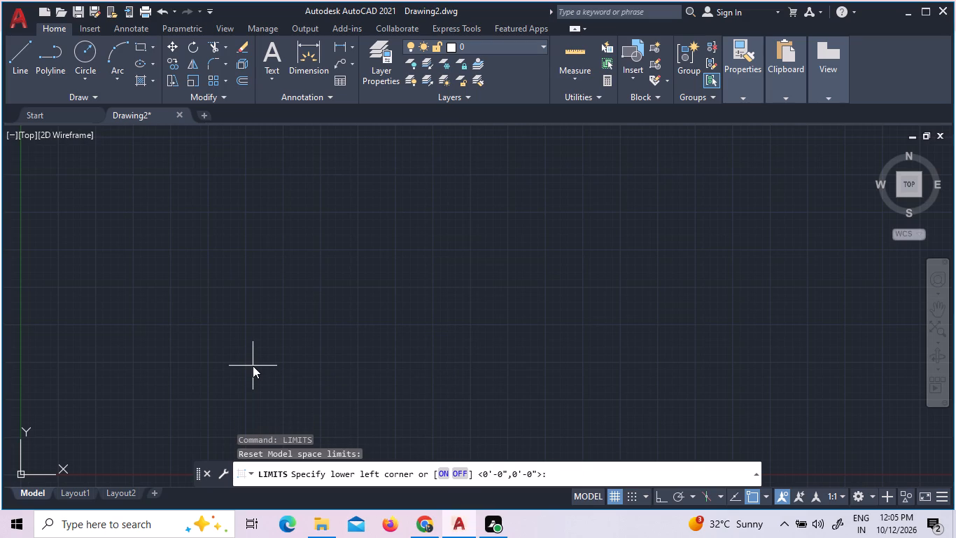
key("Return")
type("100',")
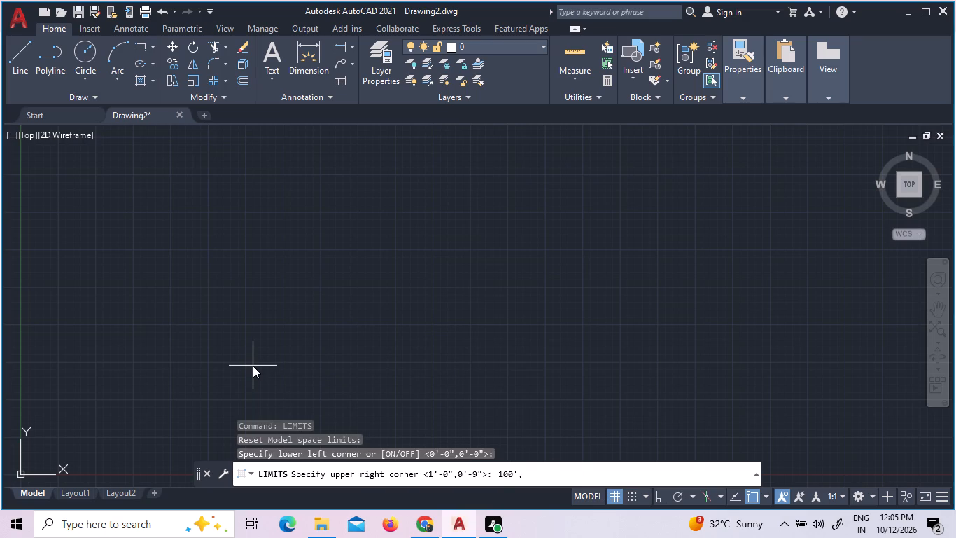
type("100")
key("apostrophe")
key("Return")
key("z")
key("Return")
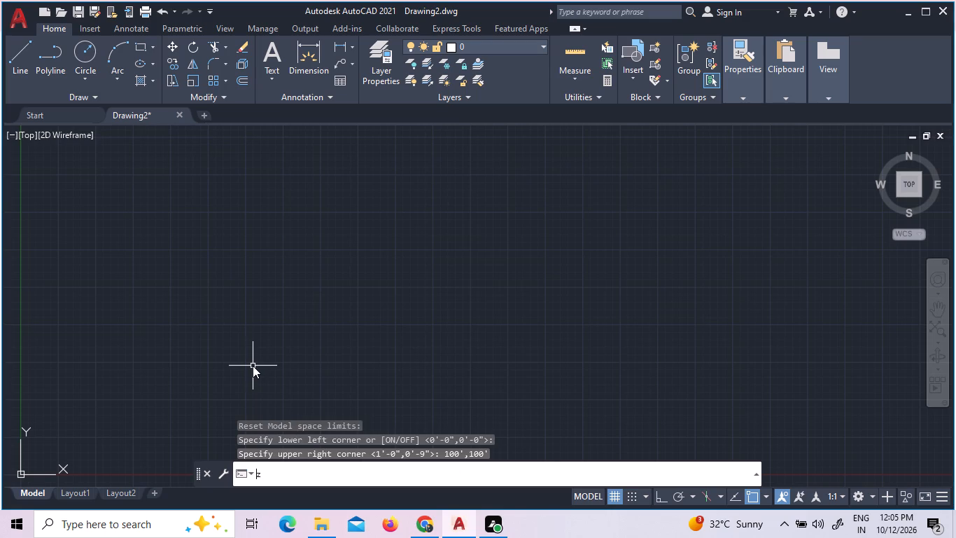
key("a")
key("Return")
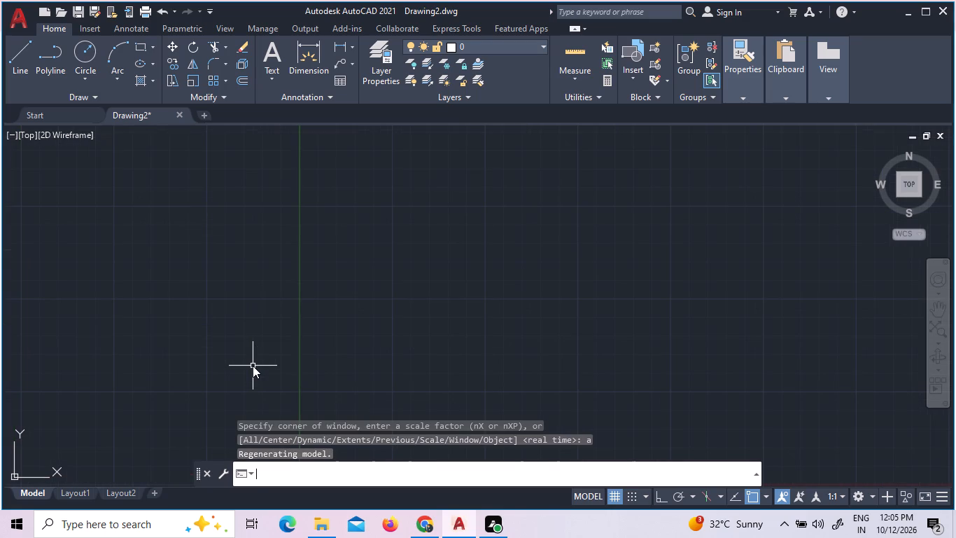
With Ortho on, draw a 45'2" horizontal line as the bottom side of the outline, starting near the origin.
key("l")
key("Return")
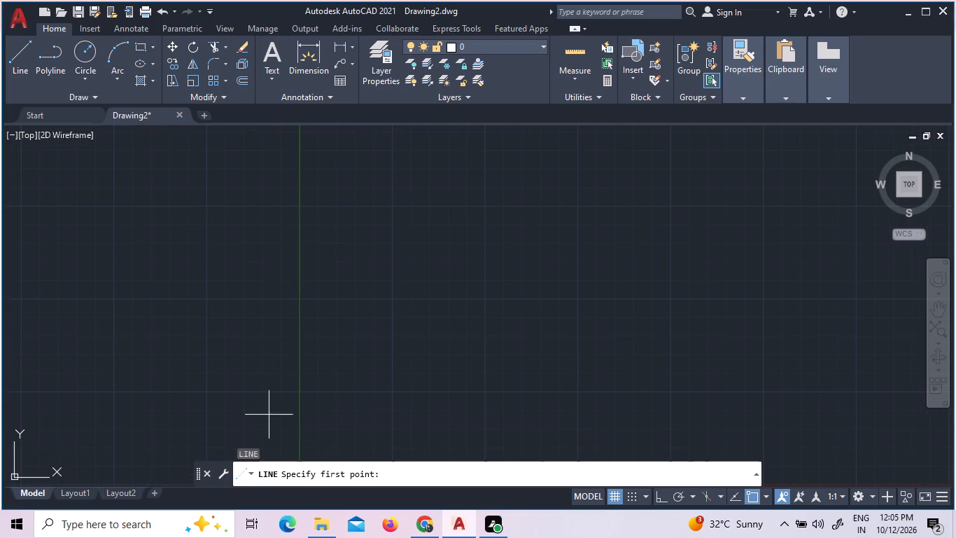
left_click(279, 439)
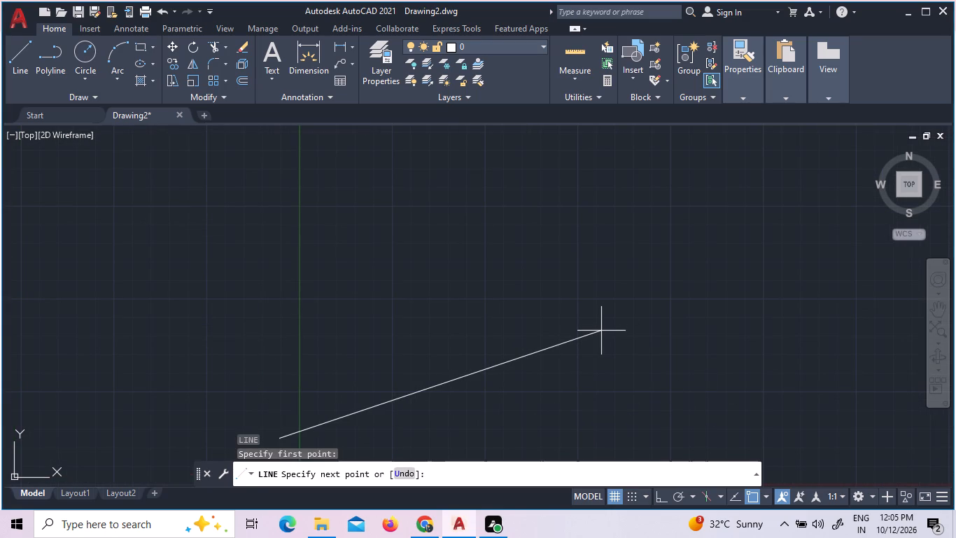
key("F8")
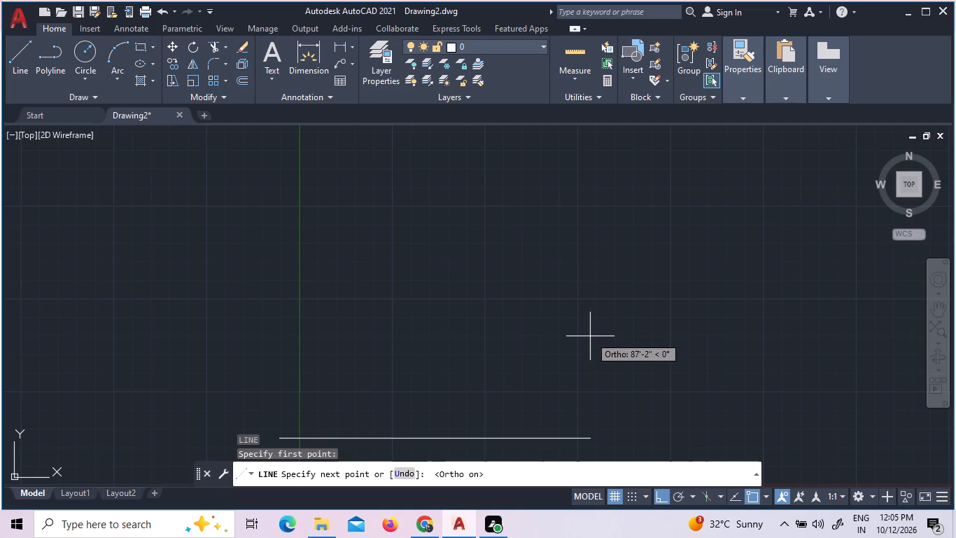
type("45")
key("apostrophe")
key("2")
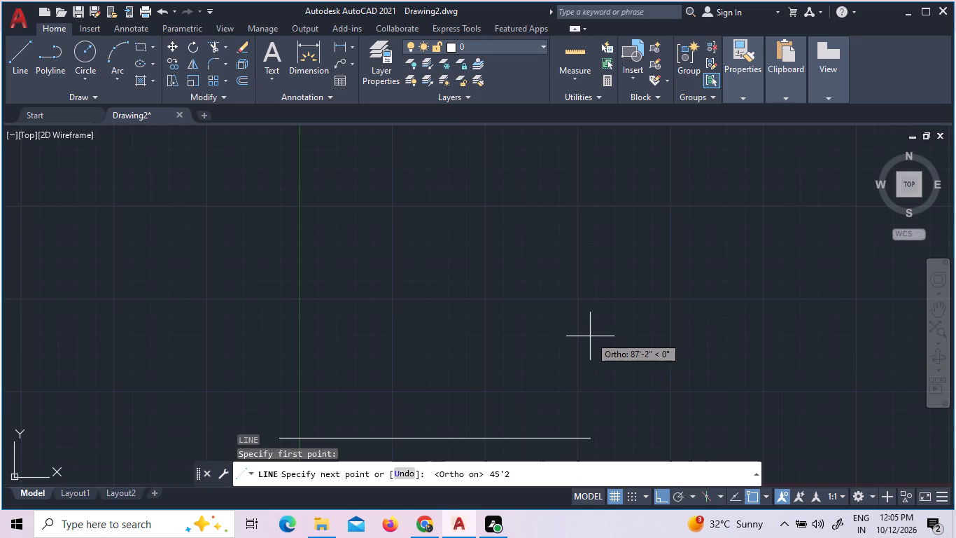
key("shift+quotedbl")
key("Return")
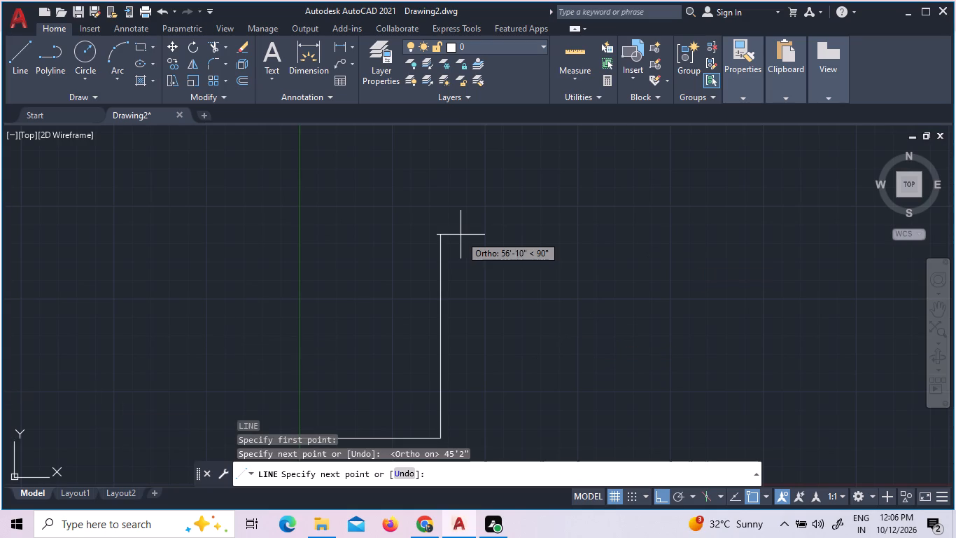
Continue the line 43' up, 45'2" back across and 43' down to close the rectangle, and finish the line.
type("43'")
key("Return")
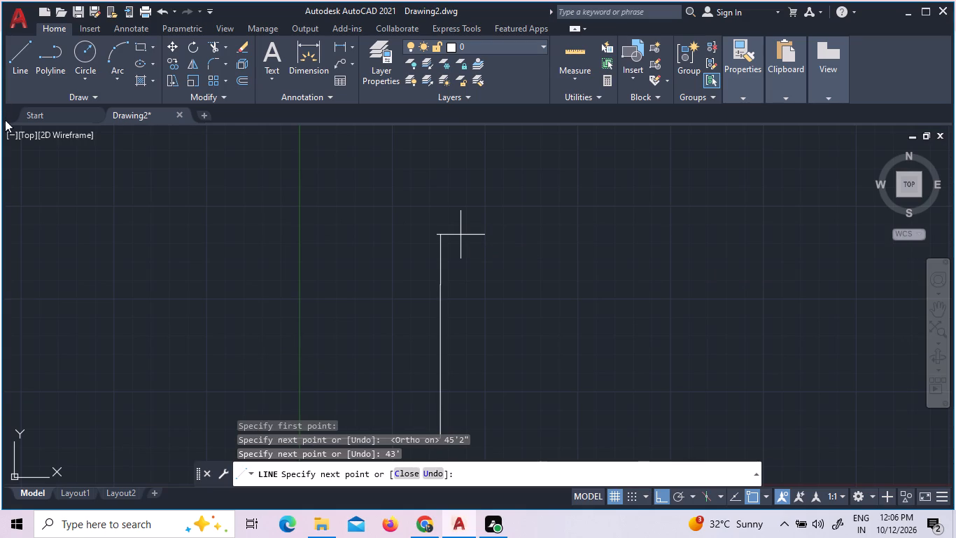
type("45'")
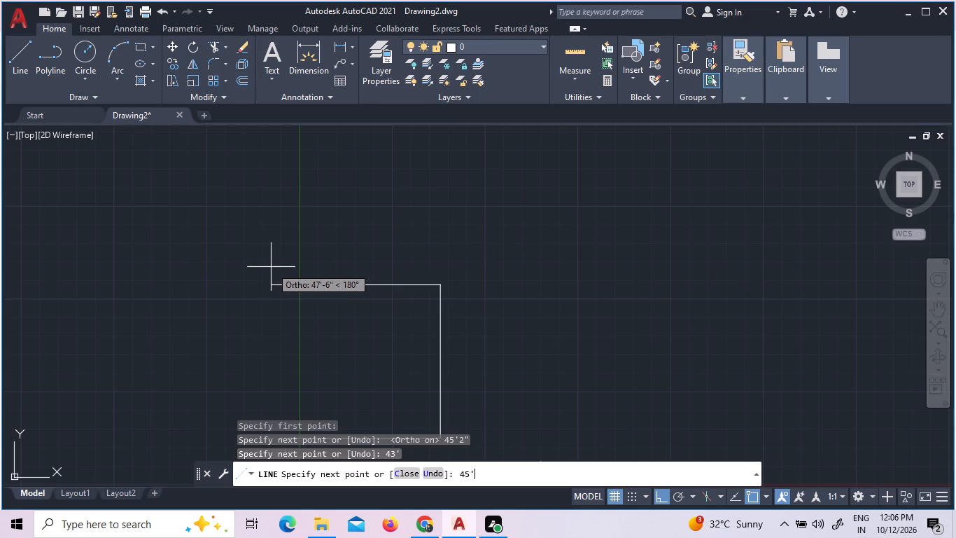
key("2")
key("shift+quotedbl")
key("Return")
scroll(306, 205, "down", 3)
scroll(145, 80, "down", 1)
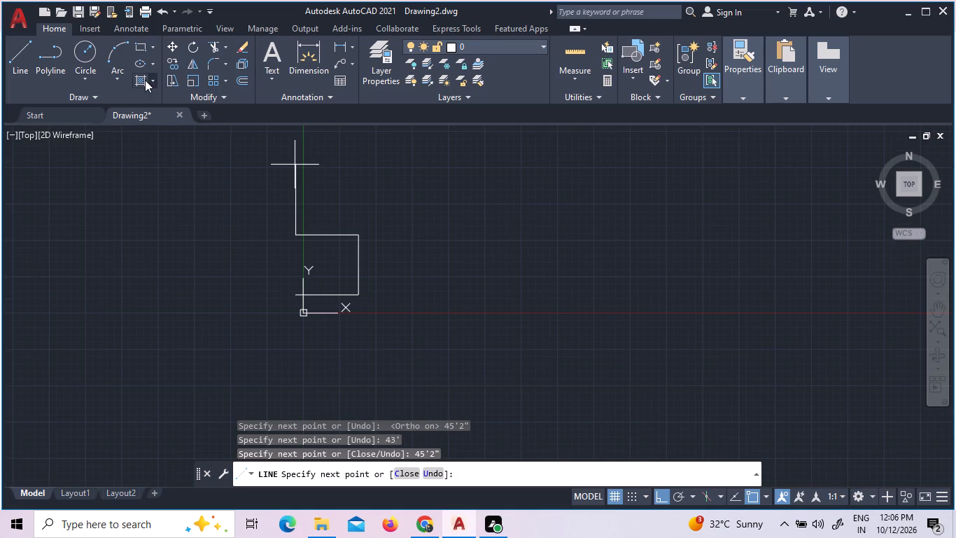
scroll(324, 296, "up", 2)
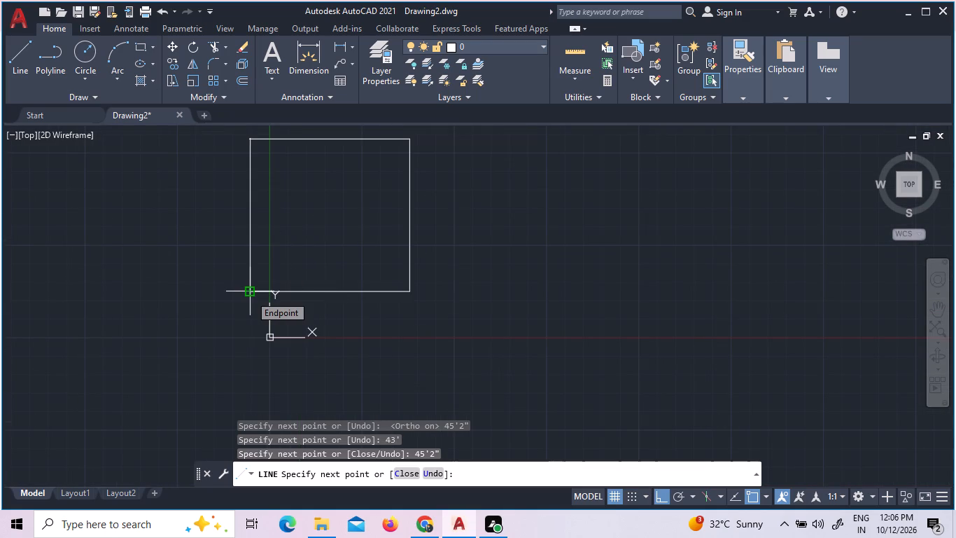
type("43'")
key("Return")
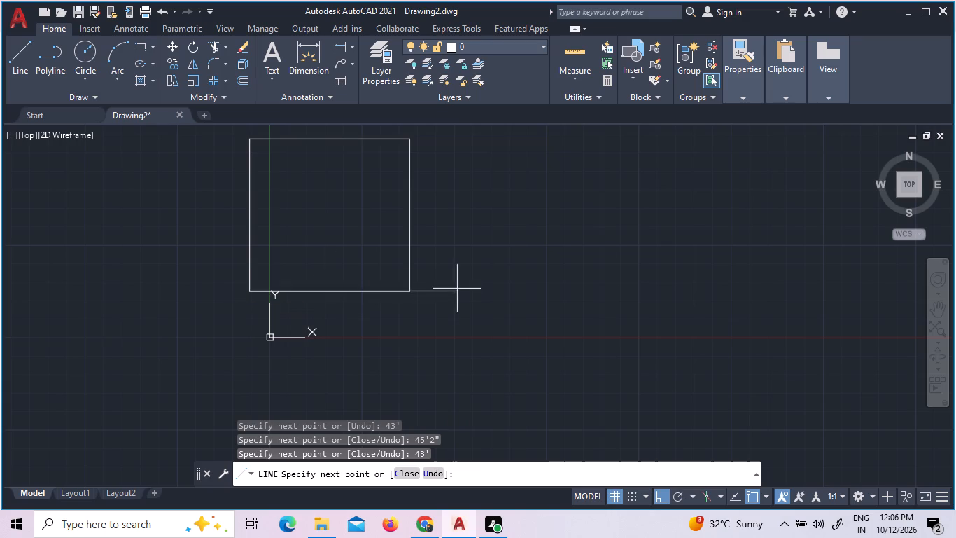
key("Escape")
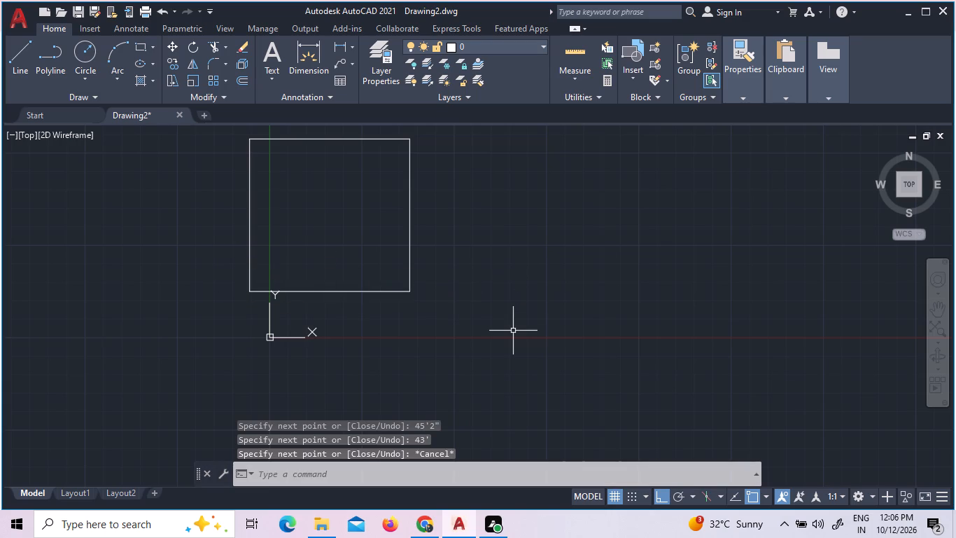
key("Escape")
key("Escape")
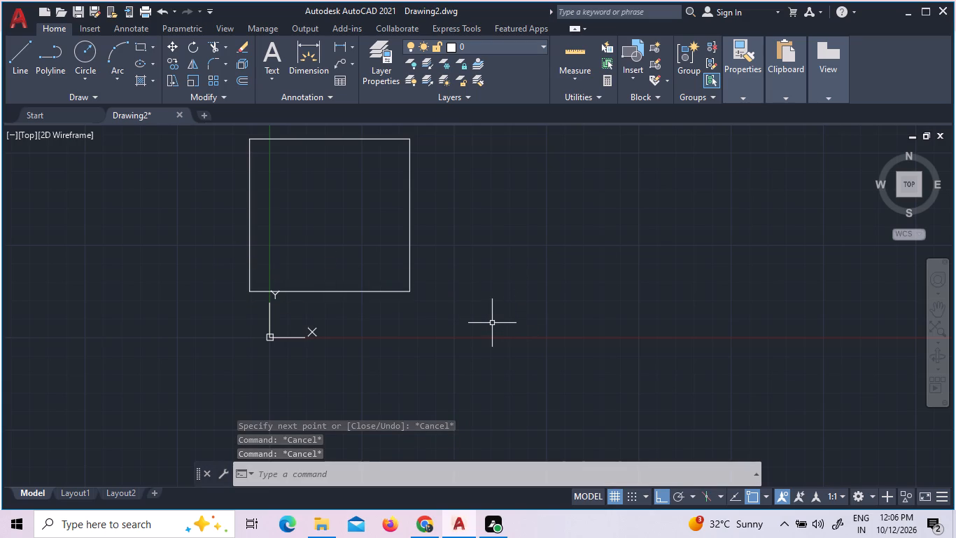
Offset all four sides of the rectangle 9" inward to form the inner wall lines.
key("o")
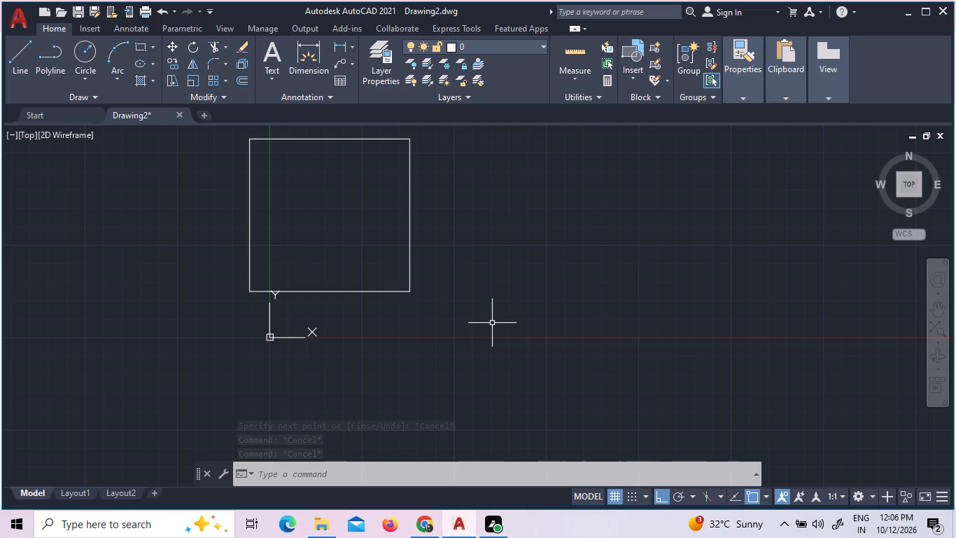
key("Return")
type("9\"")
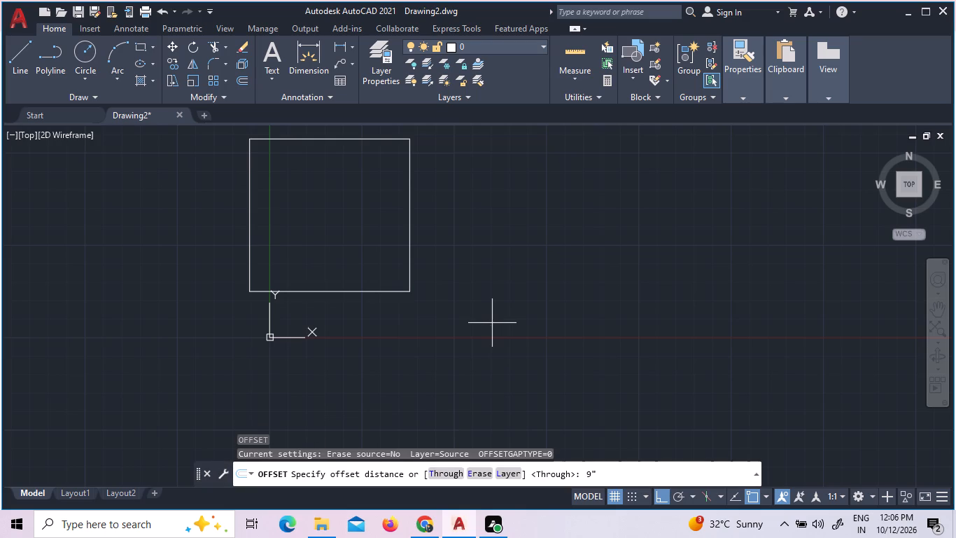
key("Return")
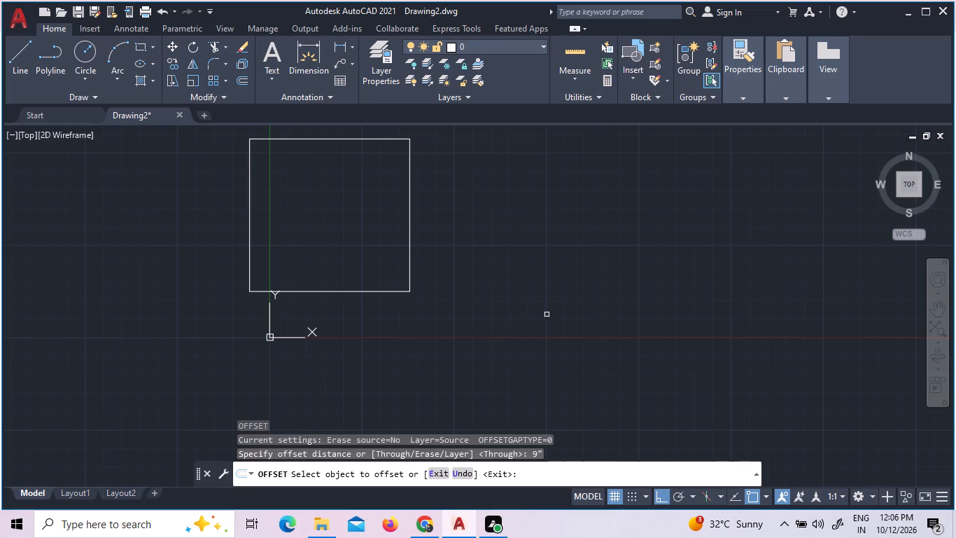
left_click(484, 312)
left_click_drag(445, 305, 269, 247)
left_click(246, 233)
left_click(248, 233)
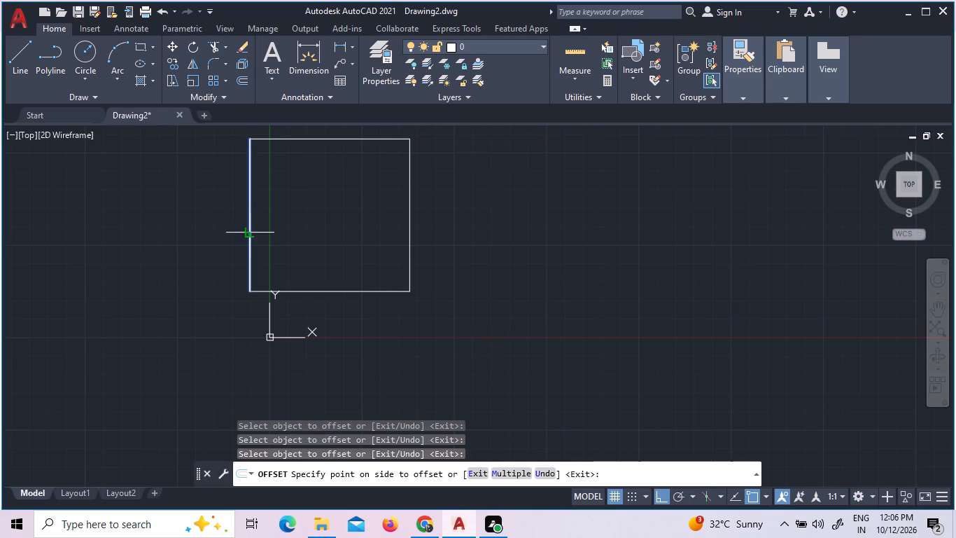
left_click(274, 240)
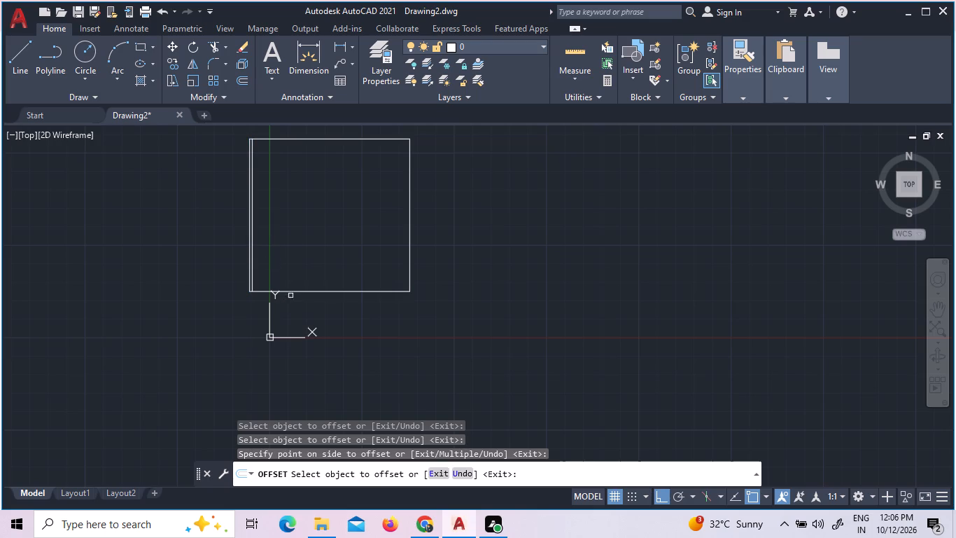
left_click(300, 291)
left_click(307, 268)
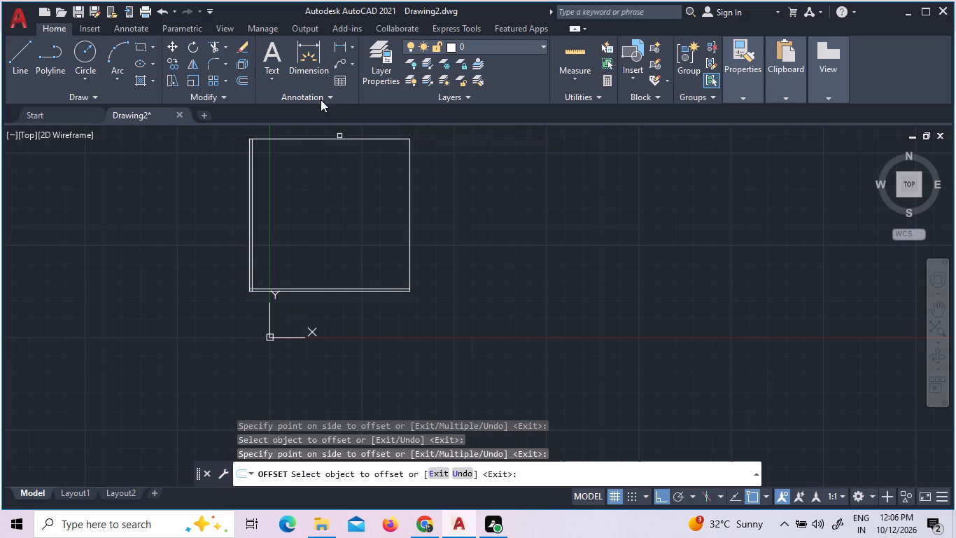
left_click(320, 138)
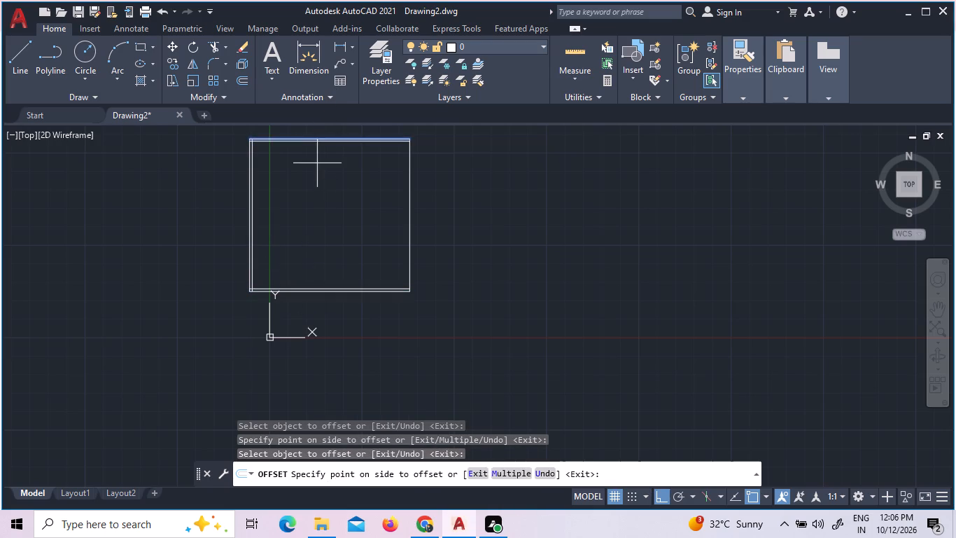
left_click(318, 163)
left_click(409, 185)
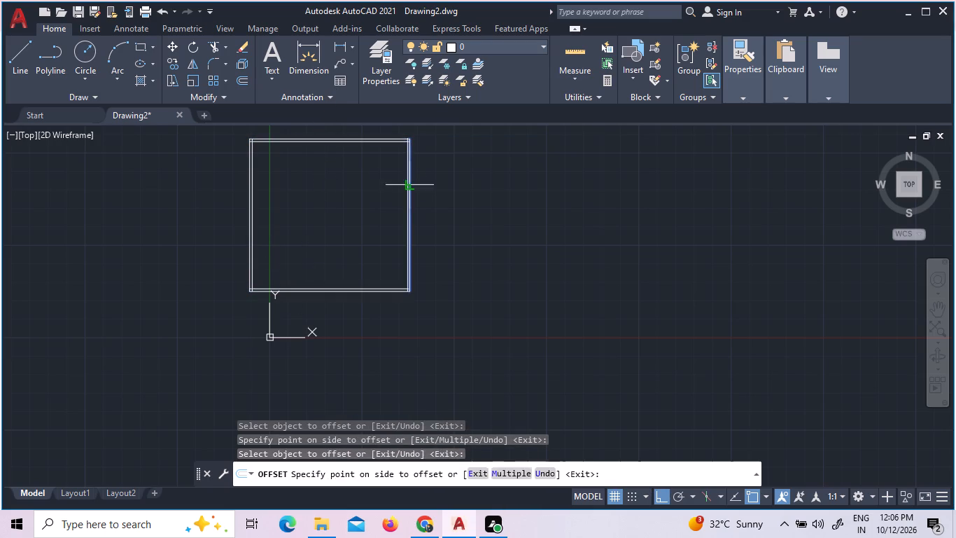
left_click(391, 186)
key("Escape")
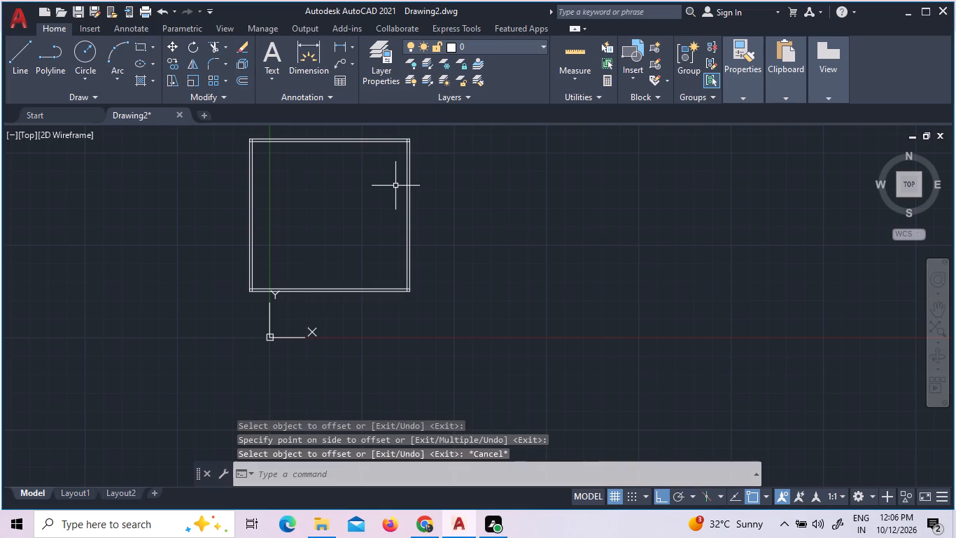
Trim the overlapping inner wall line ends at the rectangle's two bottom corners.
type("tr")
key("space")
key("space")
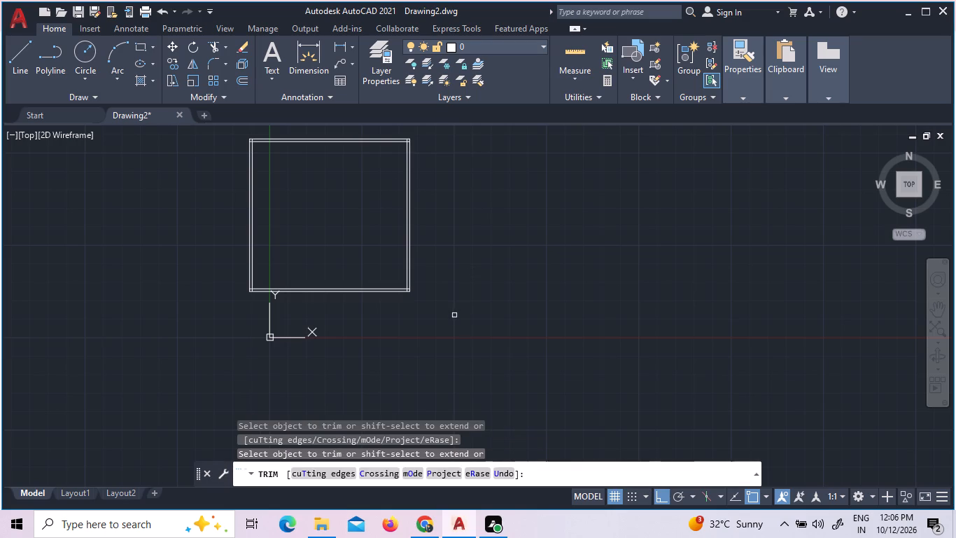
scroll(395, 294, "up", 7)
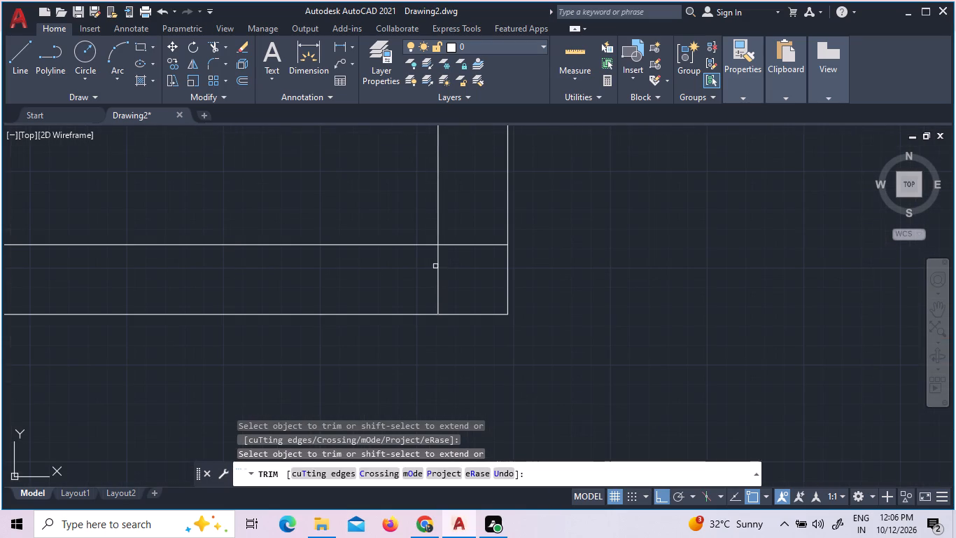
left_click(470, 218)
left_click(417, 286)
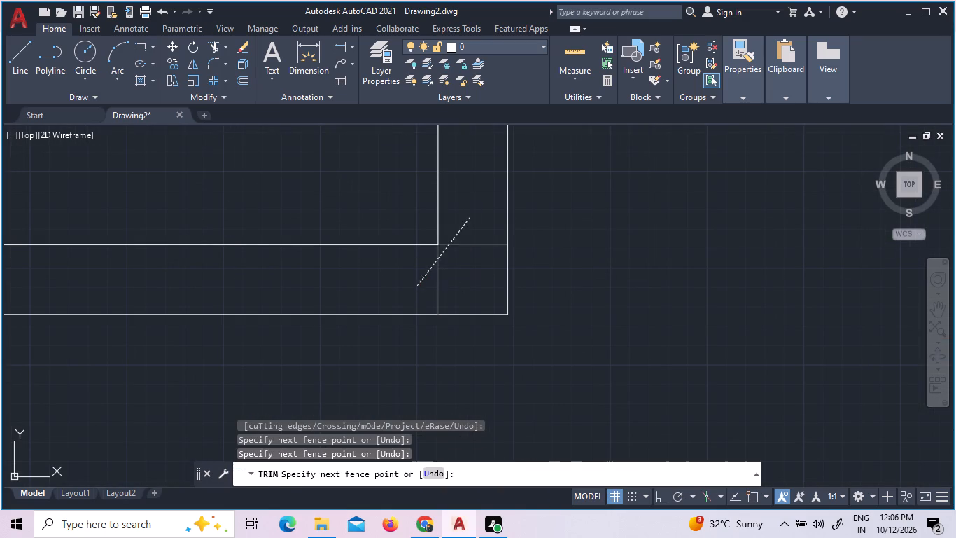
scroll(432, 291, "down", 6)
scroll(204, 304, "up", 3)
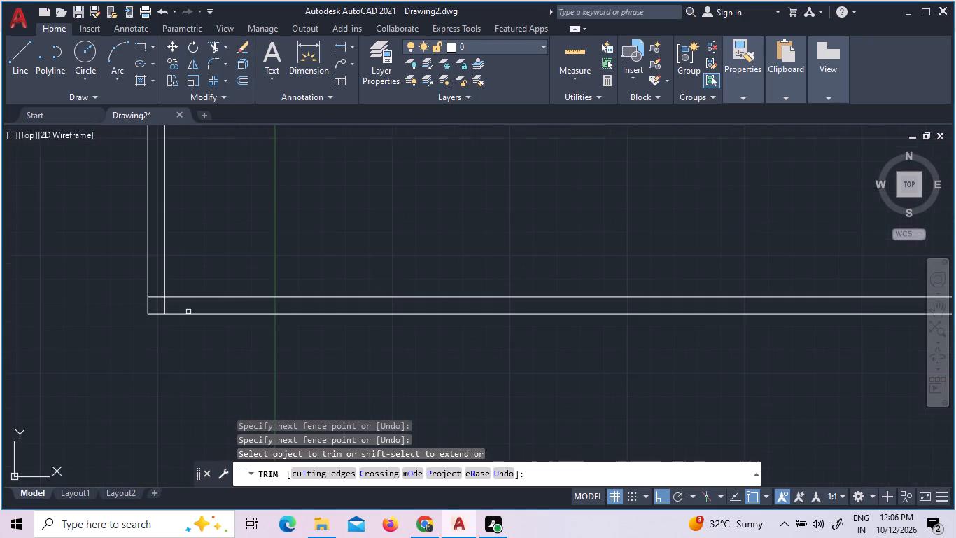
scroll(120, 291, "up", 3)
left_click(237, 294)
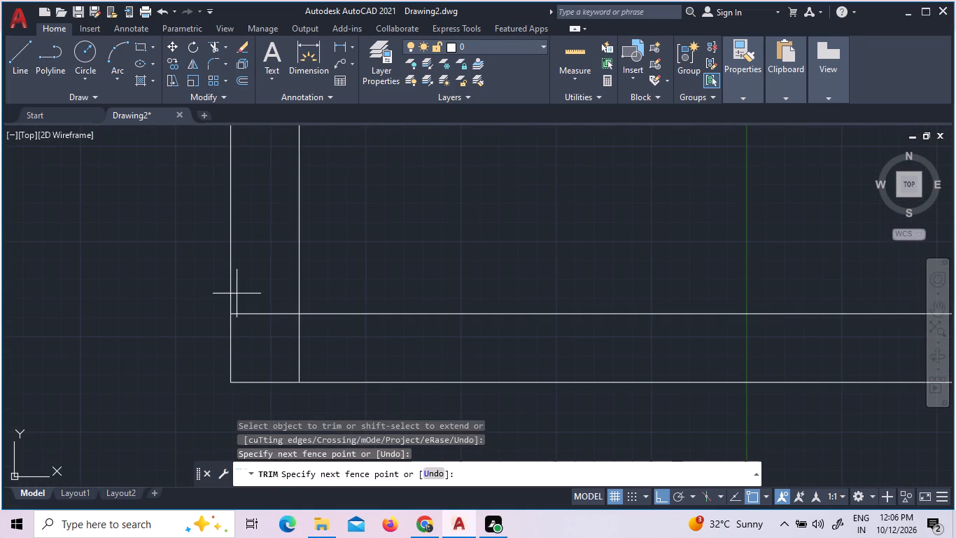
left_click(329, 361)
Trim the overlapping inner wall line ends at the rectangle's two top corners.
scroll(335, 364, "down", 6)
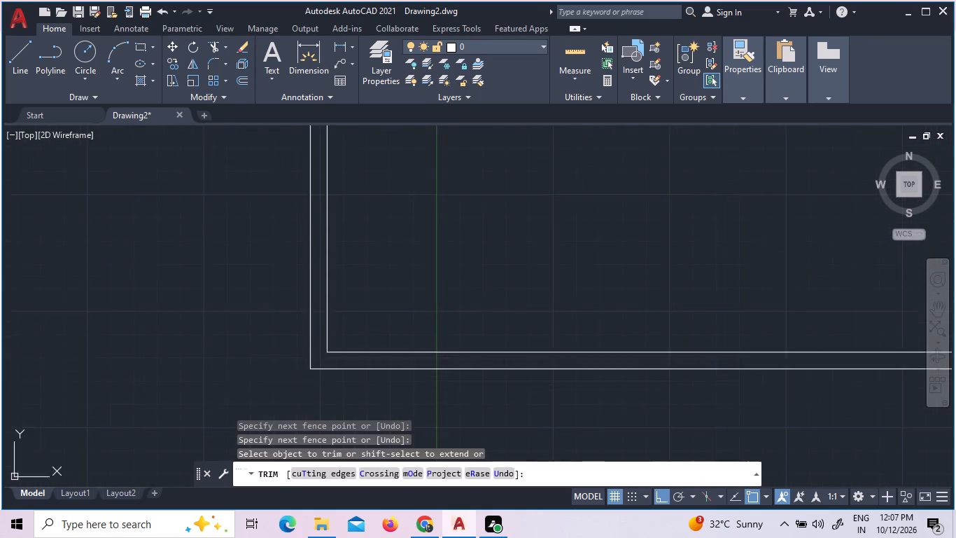
scroll(344, 357, "down", 3)
scroll(342, 312, "up", 6)
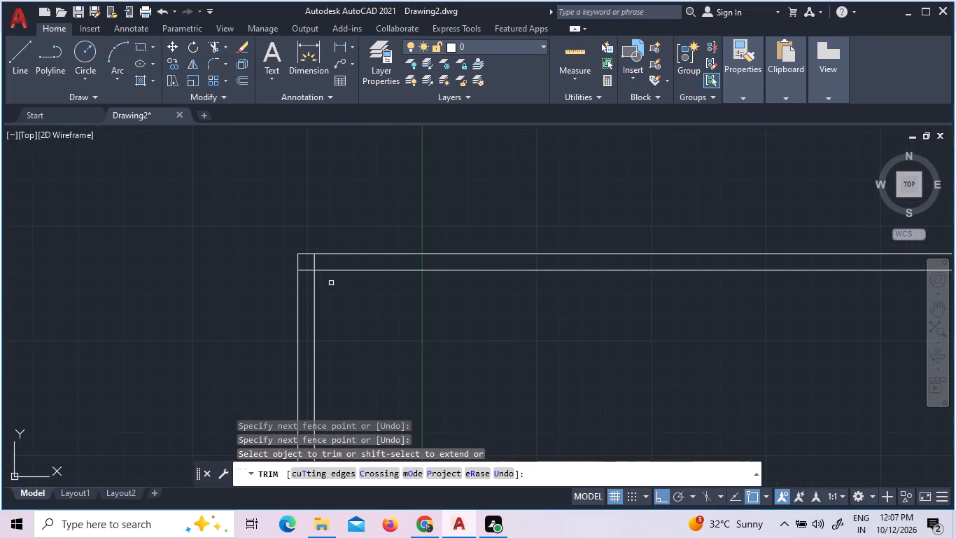
scroll(304, 268, "up", 4)
left_click_drag(381, 227, 372, 227)
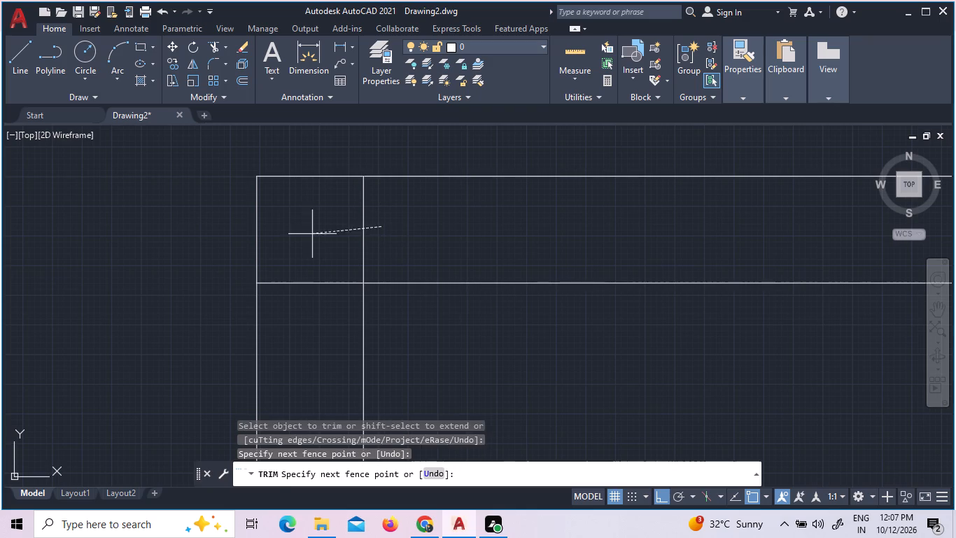
left_click(289, 310)
scroll(289, 310, "down", 10)
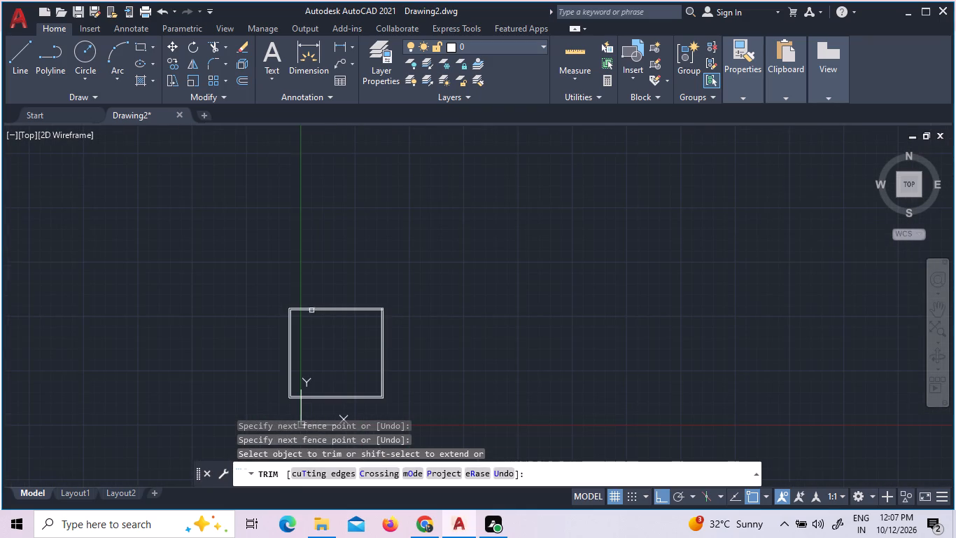
scroll(465, 317, "up", 2)
scroll(360, 331, "up", 4)
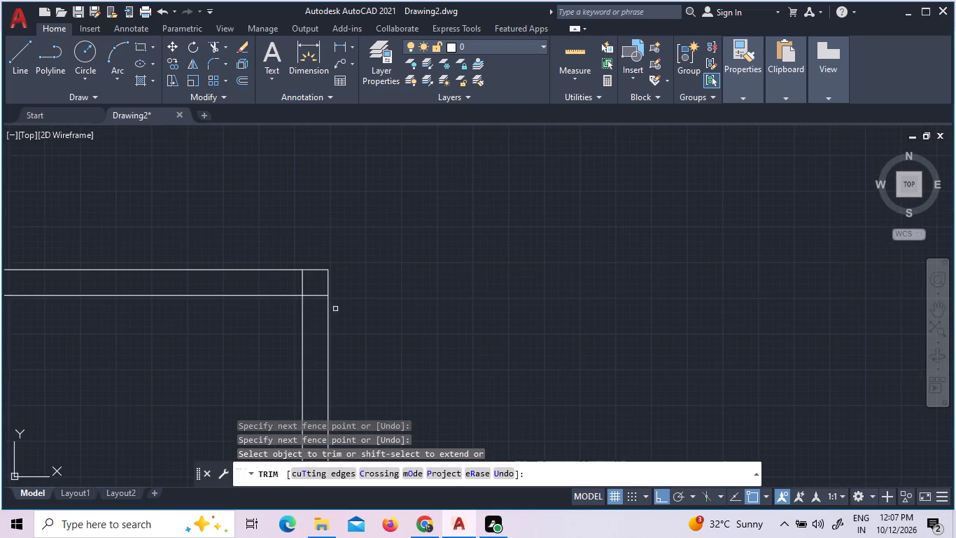
scroll(290, 275, "up", 3)
left_click_drag(290, 275, 297, 279)
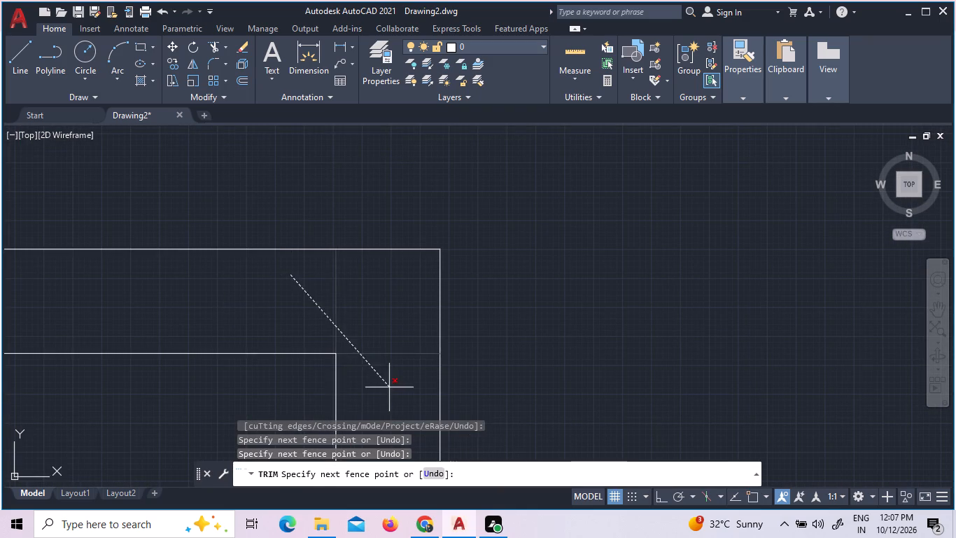
Finish trimming the overlapping inner wall line ends at the rectangle's top-right corner and end the trim.
left_click(389, 388)
scroll(399, 366, "down", 10)
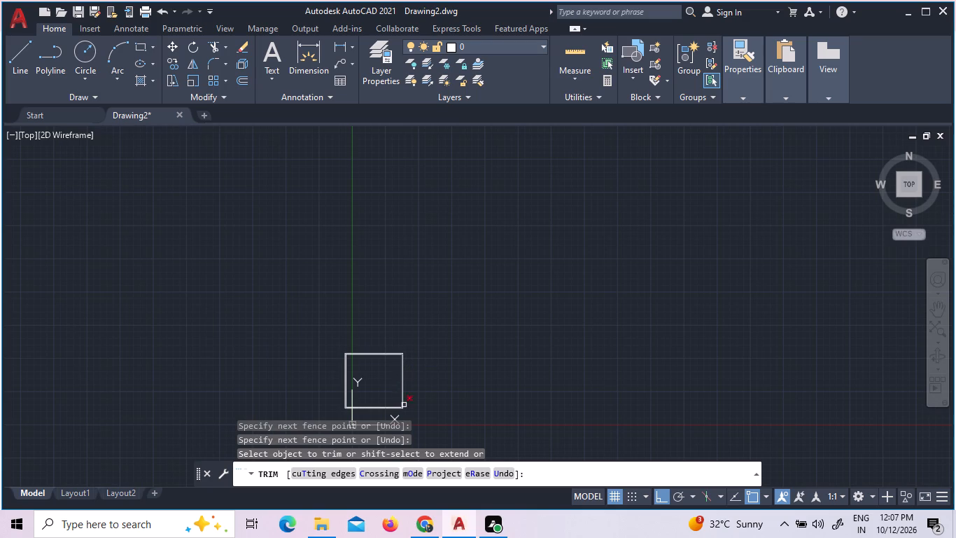
scroll(419, 406, "down", 3)
scroll(482, 333, "up", 3)
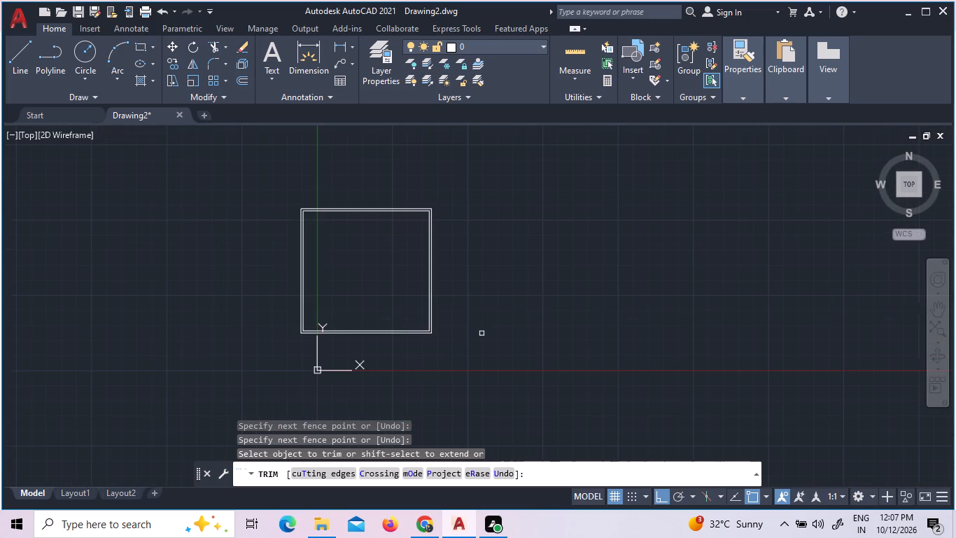
scroll(440, 348, "up", 1)
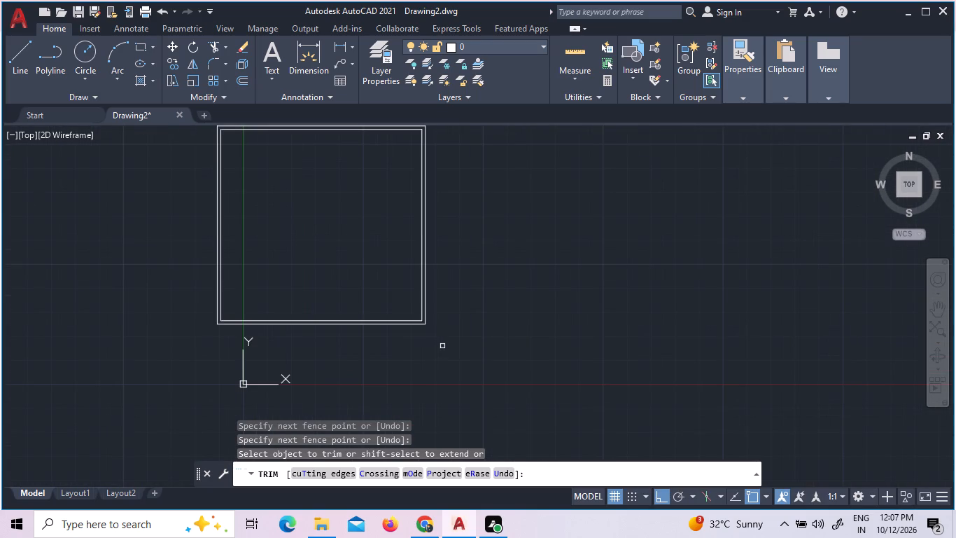
key("Escape")
Change the colour of all the inner and outer wall lines to pale yellow (237,238,153).
left_click(461, 351)
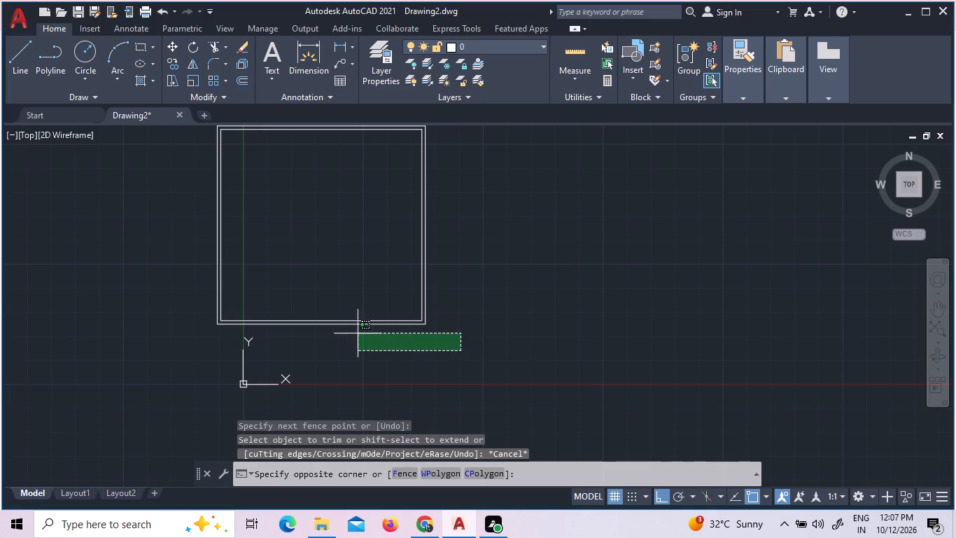
scroll(246, 200, "down", 2)
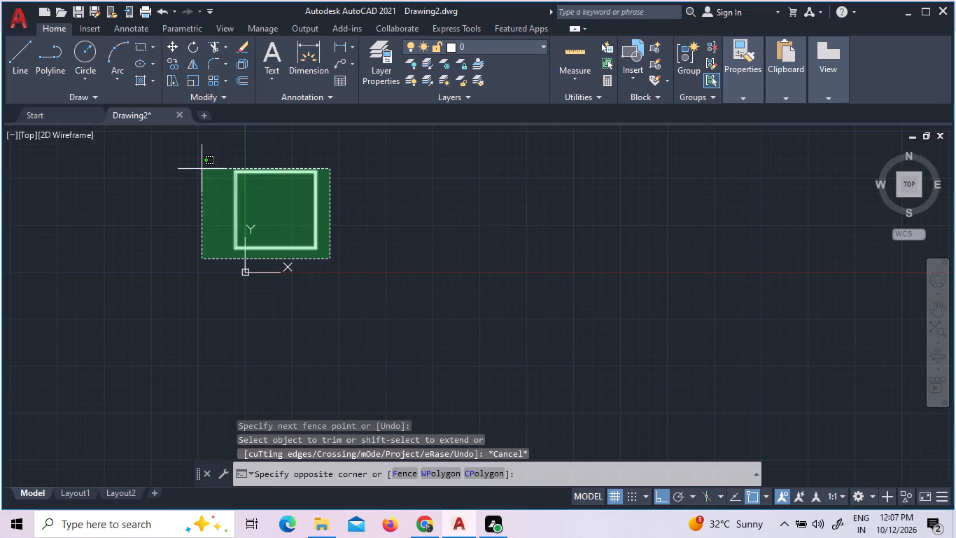
left_click(202, 169)
left_click(752, 98)
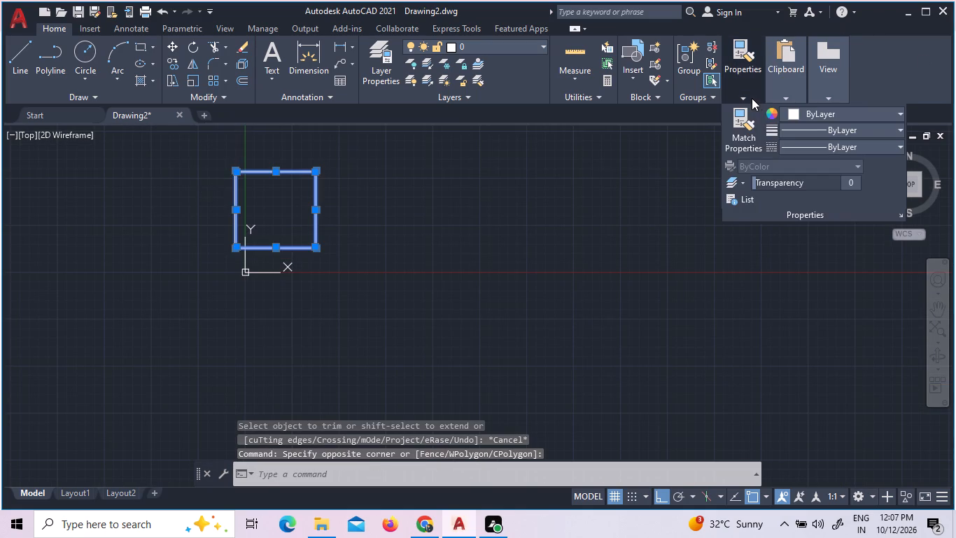
left_click(821, 115)
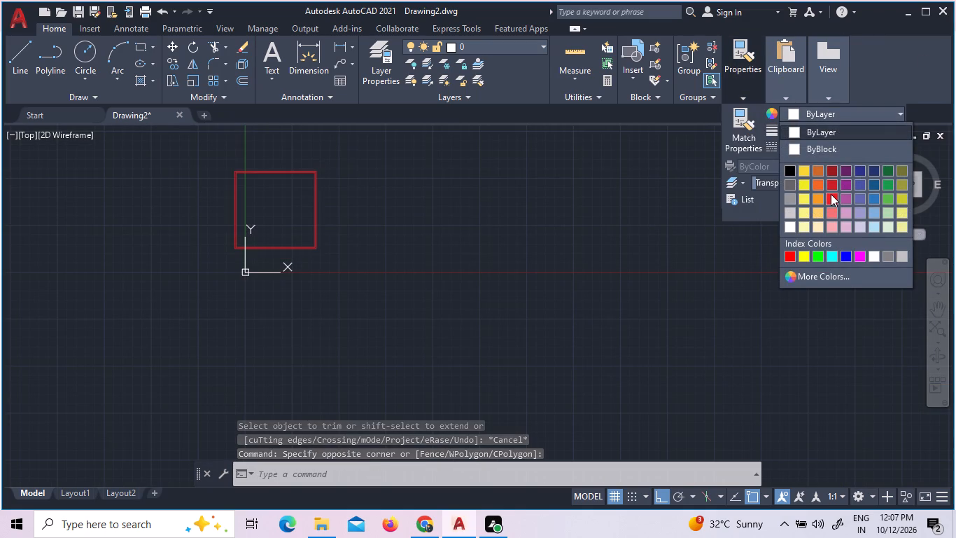
scroll(829, 193, "up", 2)
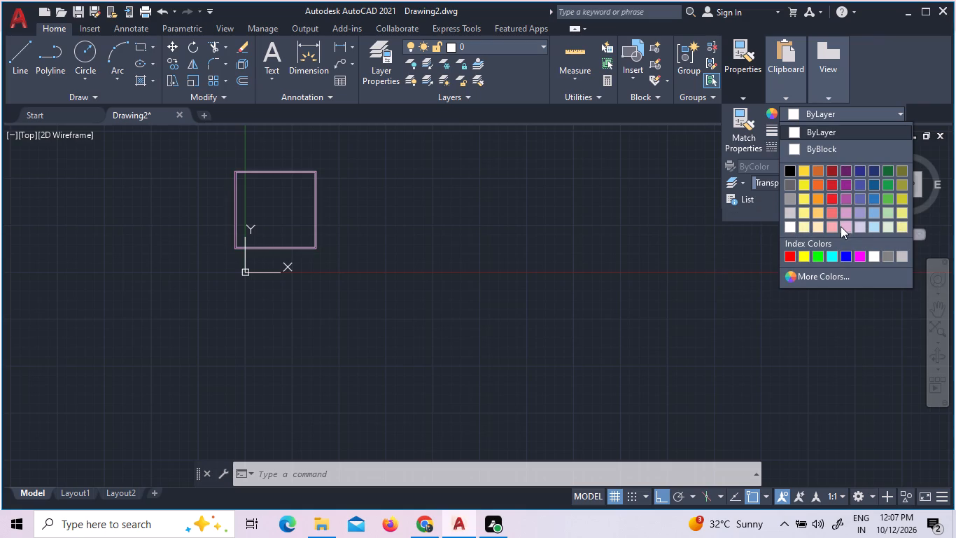
left_click(902, 223)
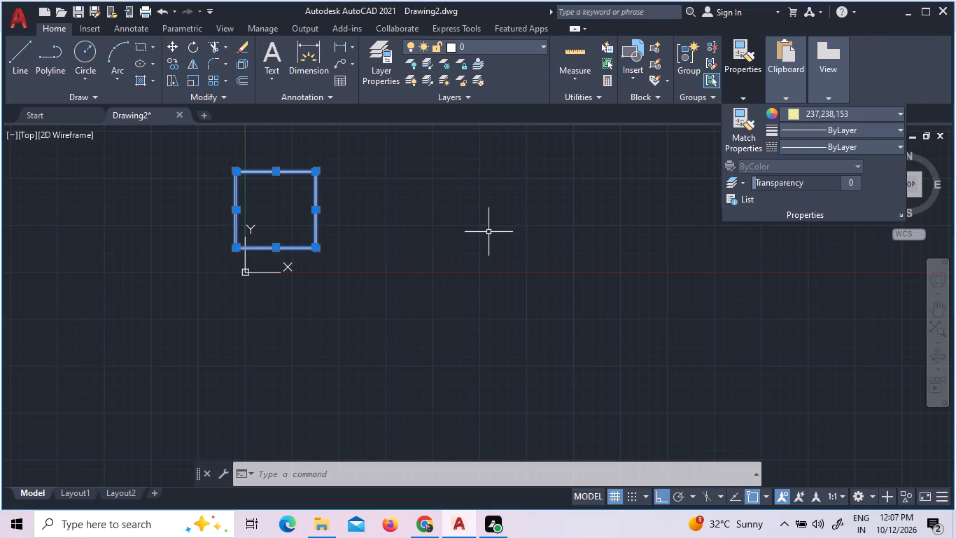
key("Escape")
Move the whole double-line wall outline horizontally to the right, clear of the drawing's Y axis.
scroll(267, 197, "up", 3)
scroll(267, 197, "down", 1)
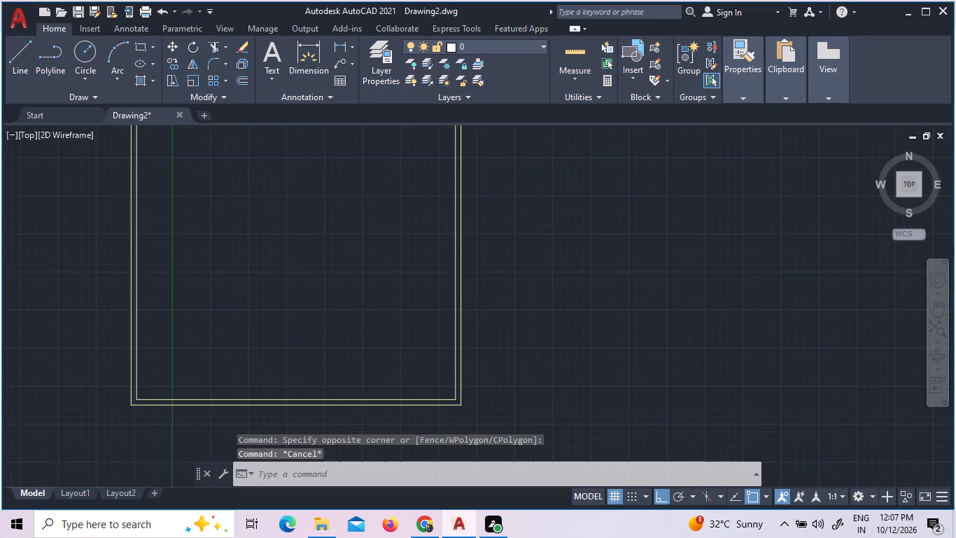
scroll(267, 197, "down", 1)
left_click(371, 301)
left_click(185, 146)
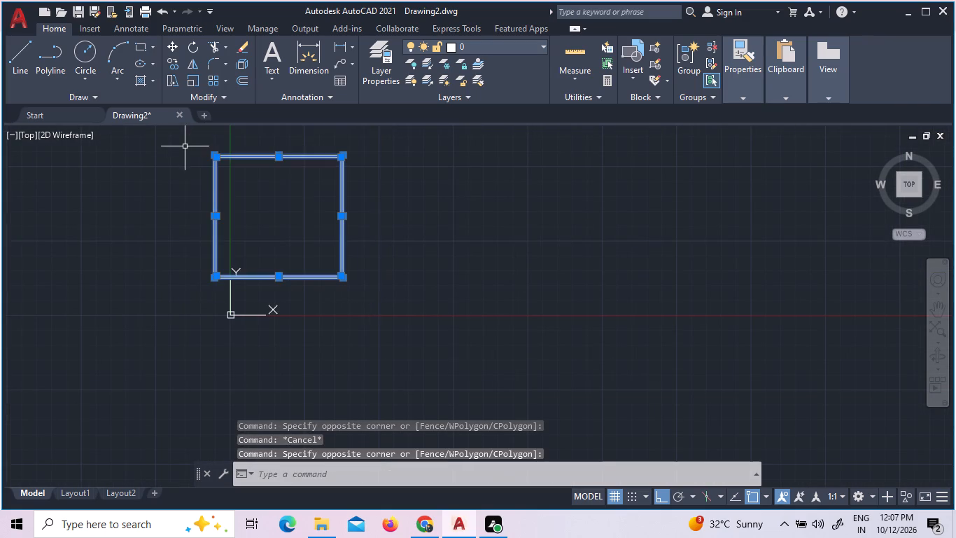
right_click(178, 142)
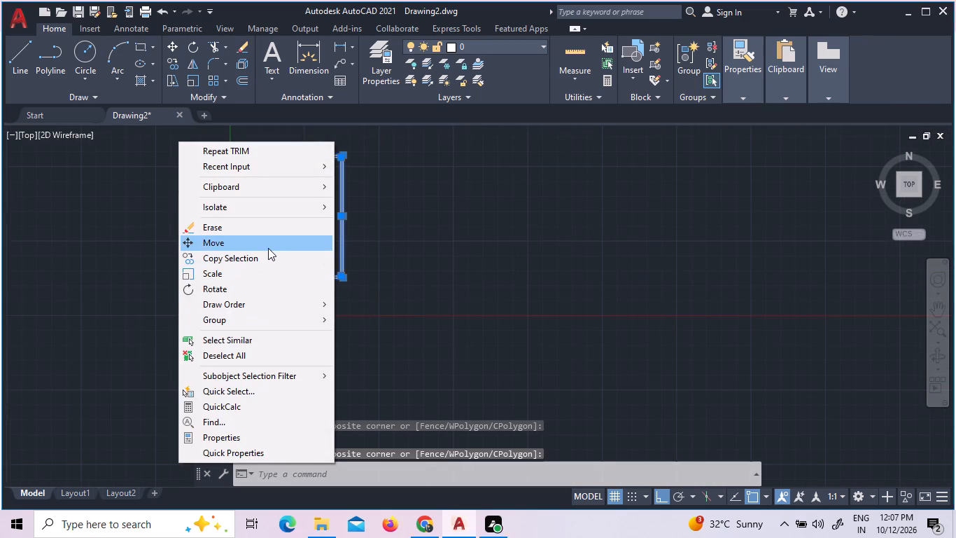
left_click(260, 248)
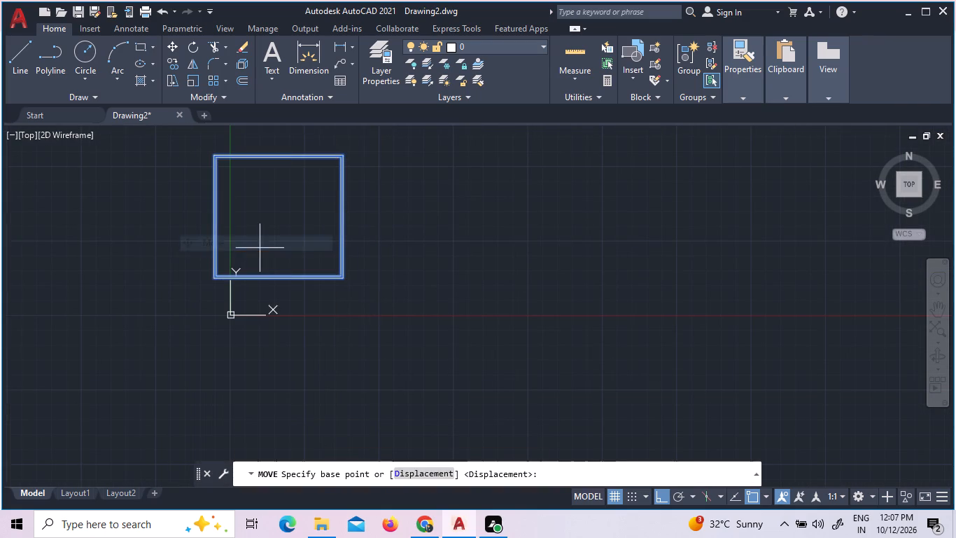
left_click(268, 248)
left_click(423, 332)
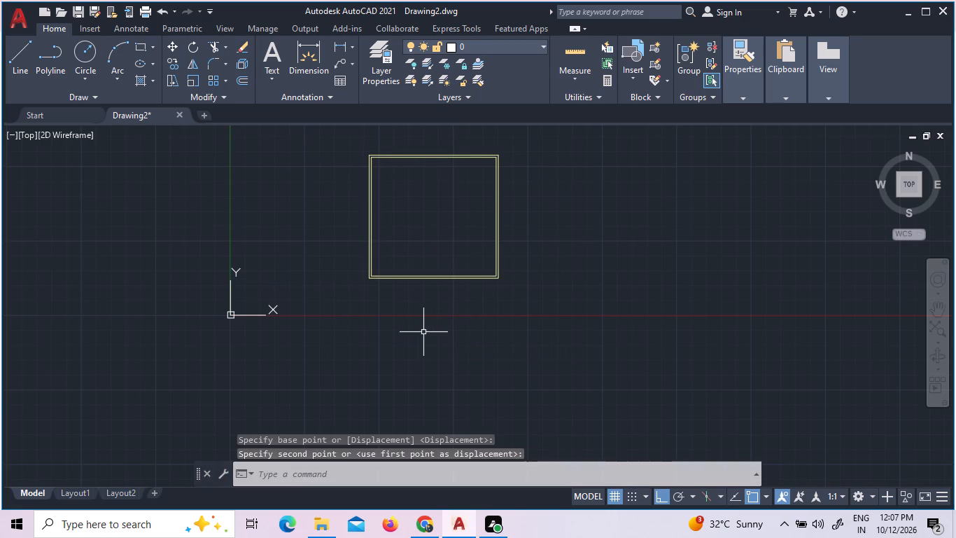
Offset the left inner wall line 13'3" to the right to place the first vertical partition line.
scroll(493, 141, "up", 2)
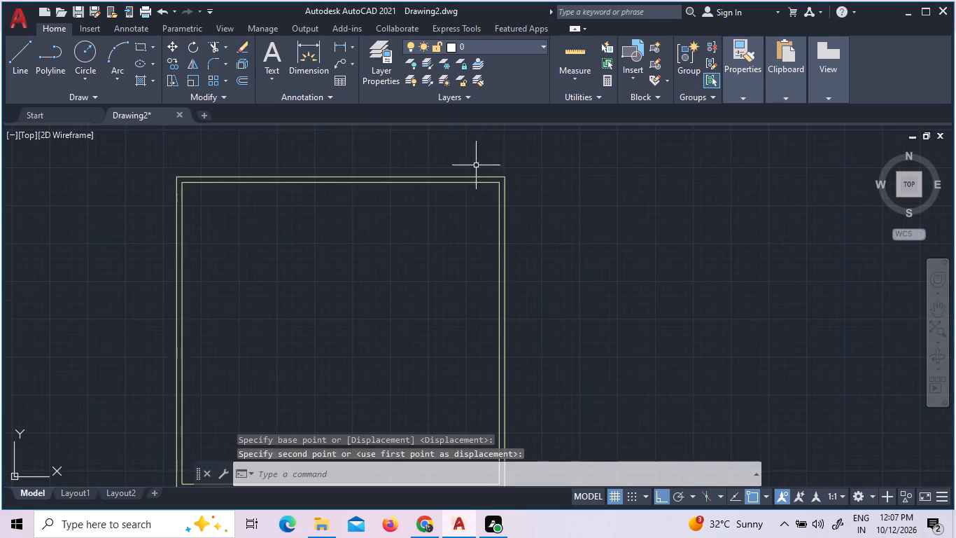
middle_click_drag(430, 236, 428, 219)
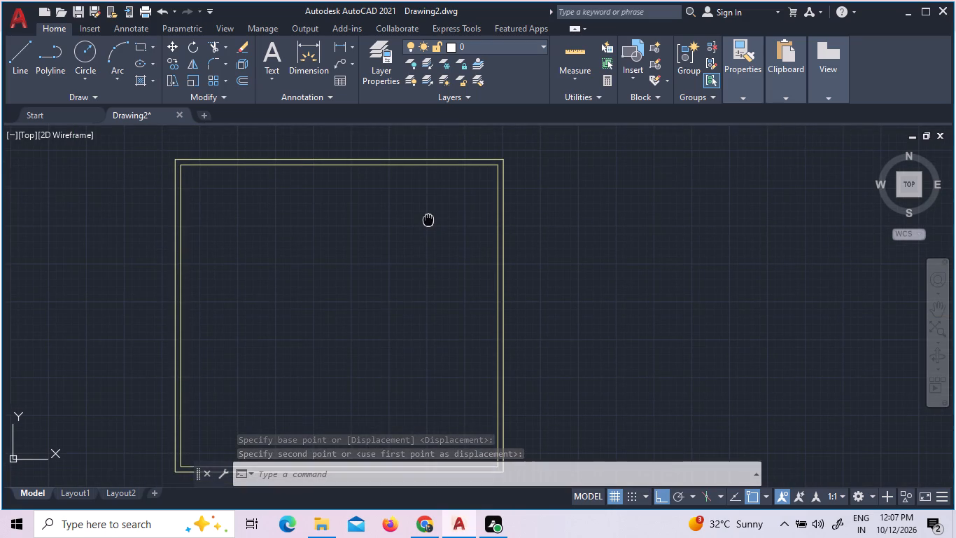
middle_click_drag(428, 219, 426, 210)
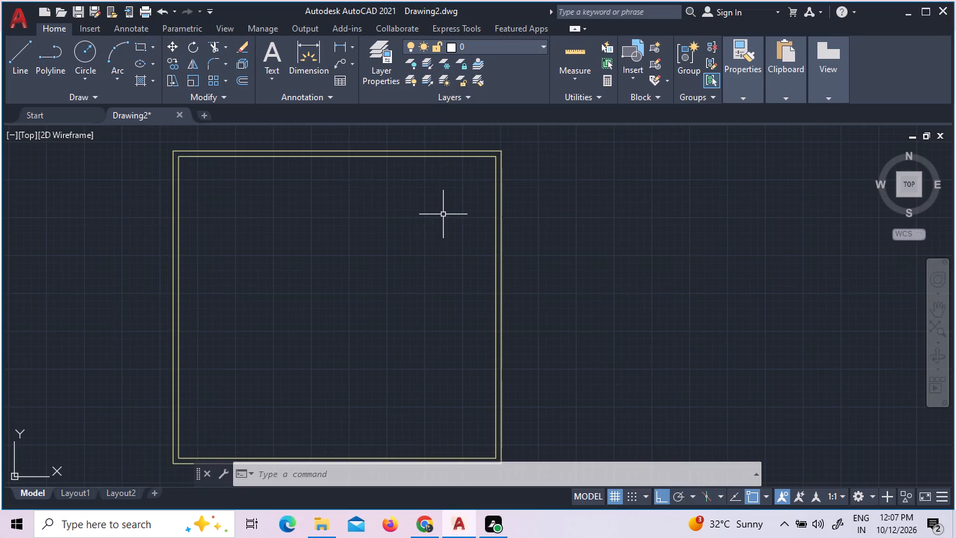
key("o")
key("Return")
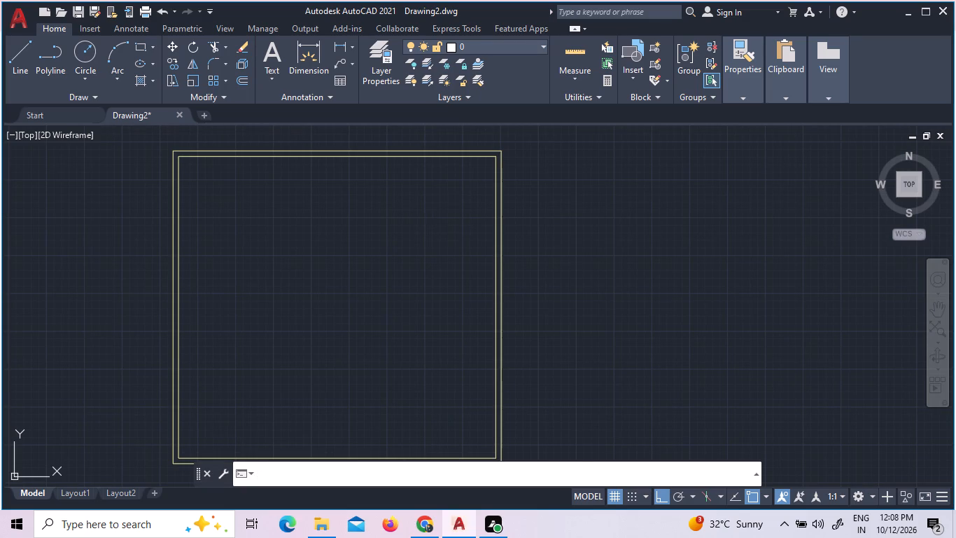
type("13")
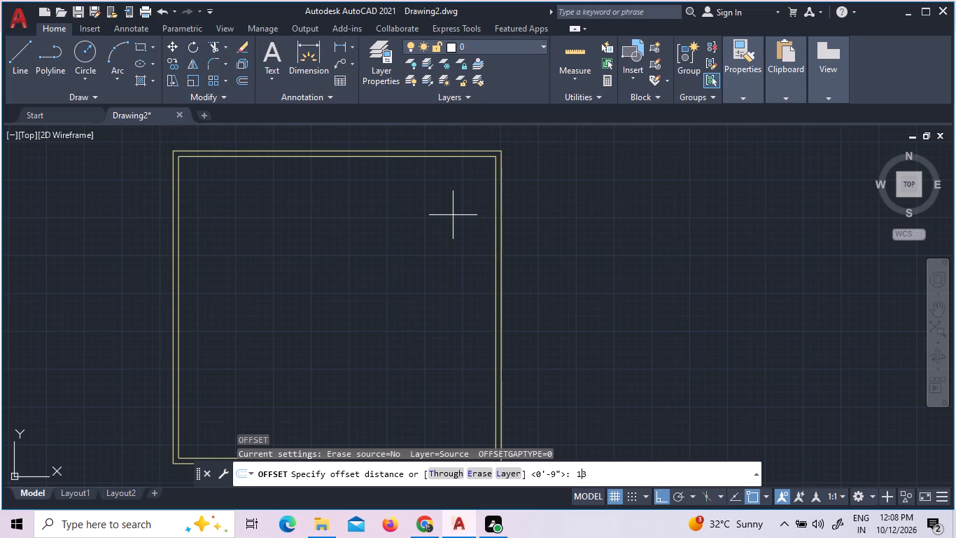
key("apostrophe")
key("3")
key("shift+quotedbl")
key("Return")
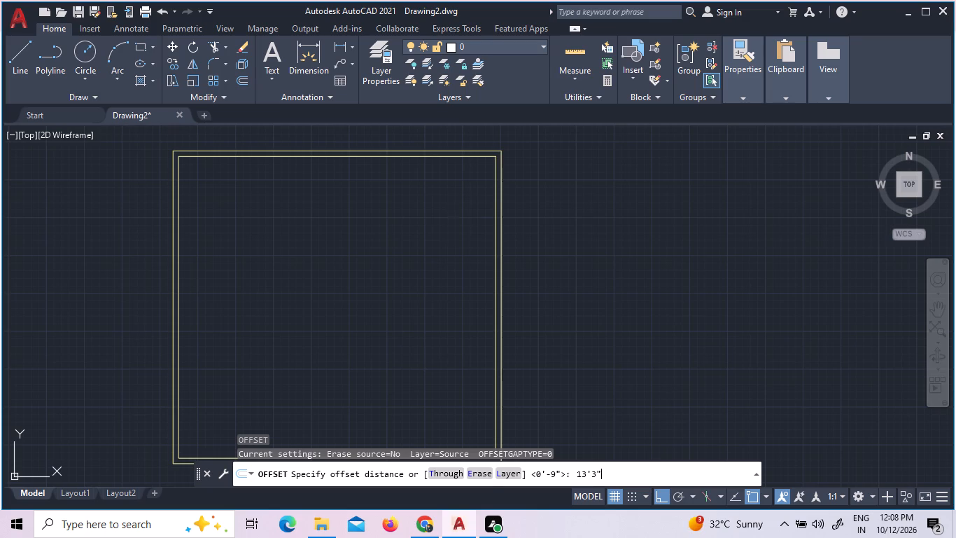
left_click(178, 181)
left_click(232, 193)
key("Escape")
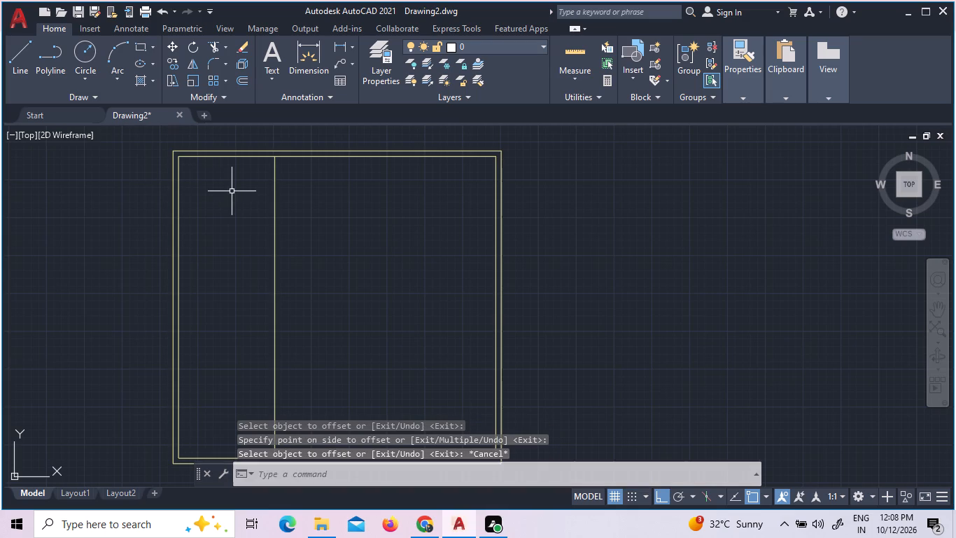
Offset the vertical partition line 9" to the right to give the partition its thickness.
key("o")
key("Return")
type("9\"")
key("Return")
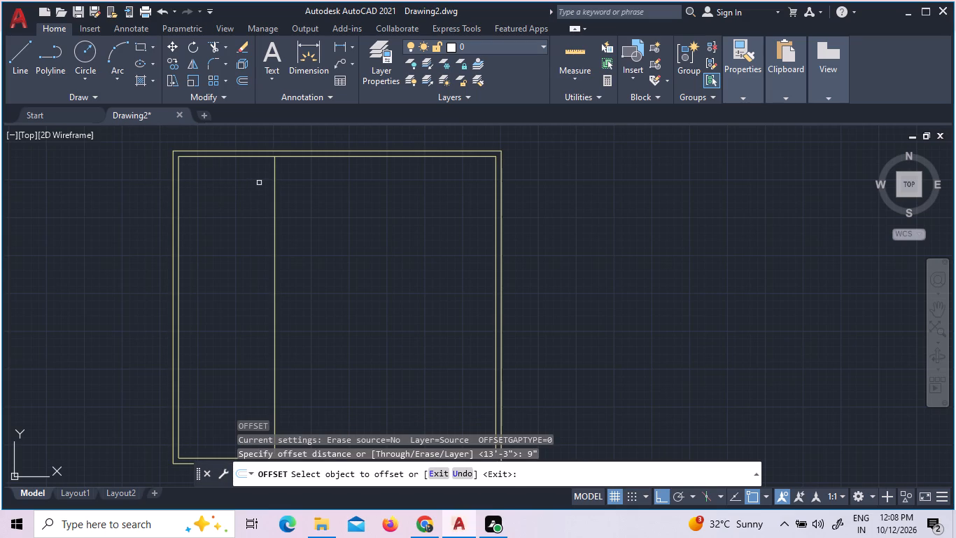
left_click(275, 198)
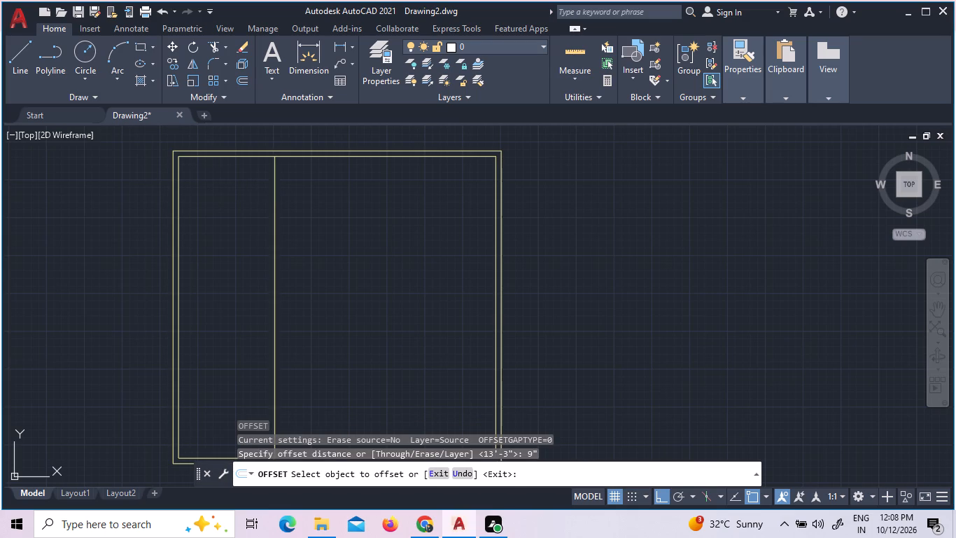
left_click(289, 195)
key("Escape")
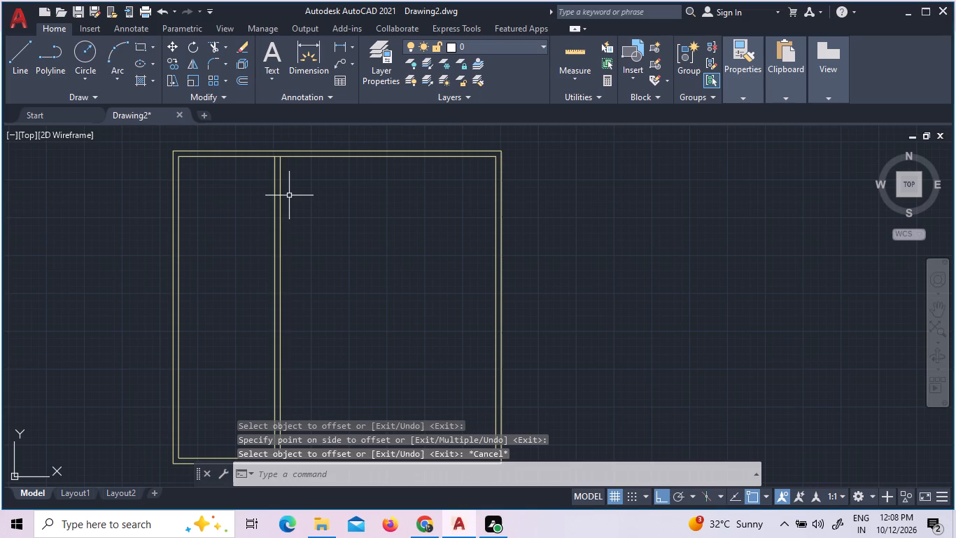
Offset the top inner wall line 10' downward to place a horizontal partition line.
key("o")
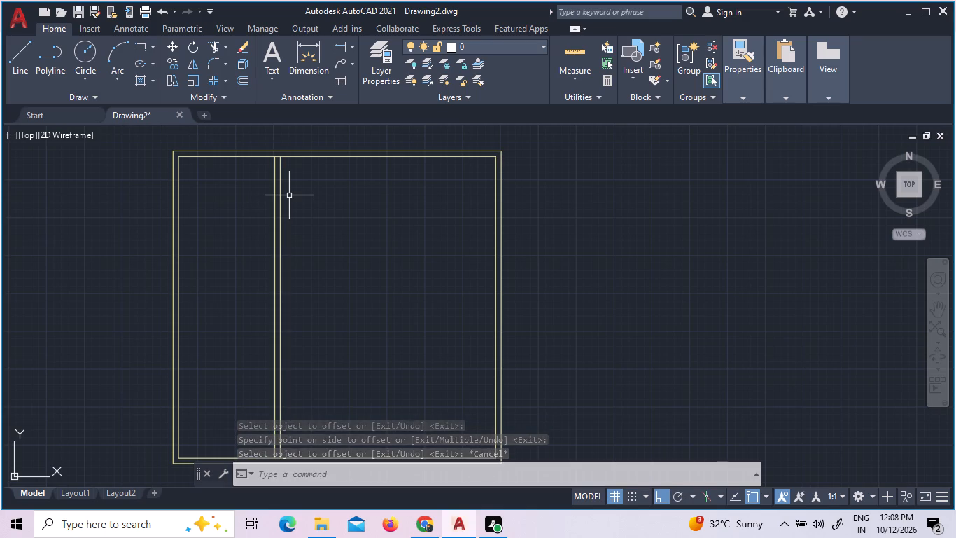
key("Return")
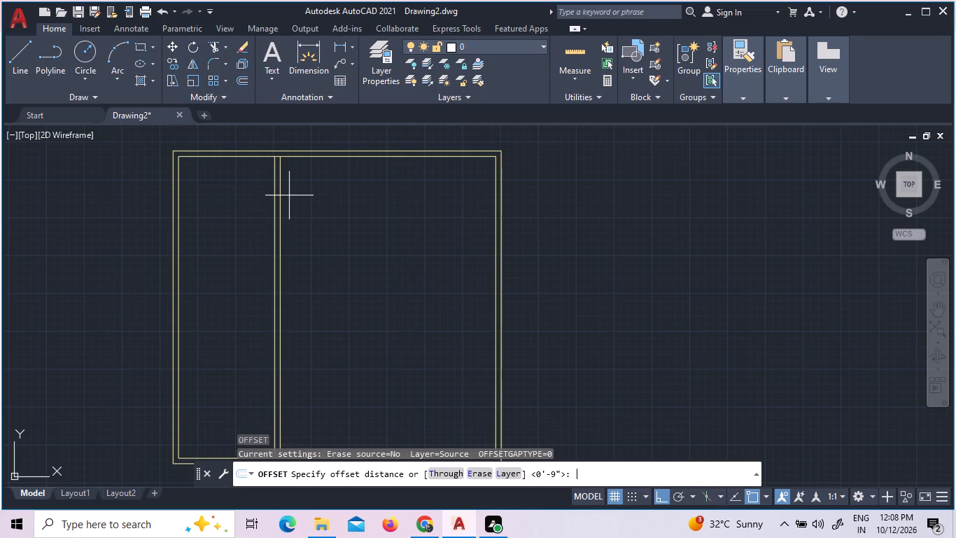
type("10'")
key("Return")
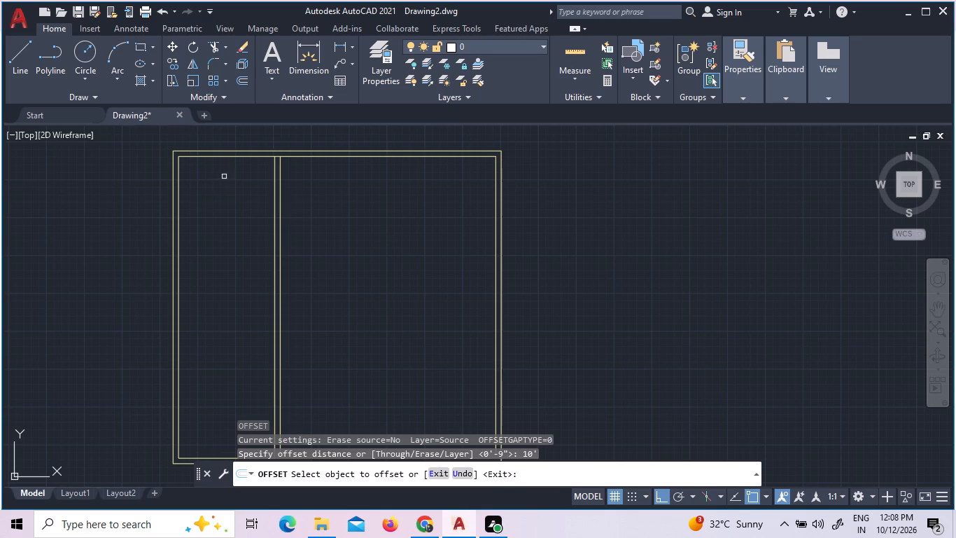
left_click(242, 156)
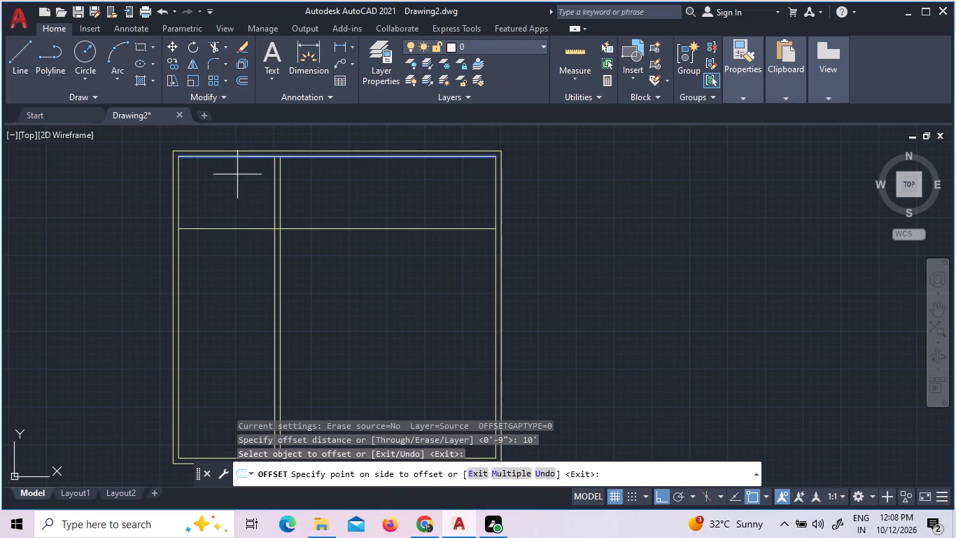
left_click(238, 177)
key("Escape")
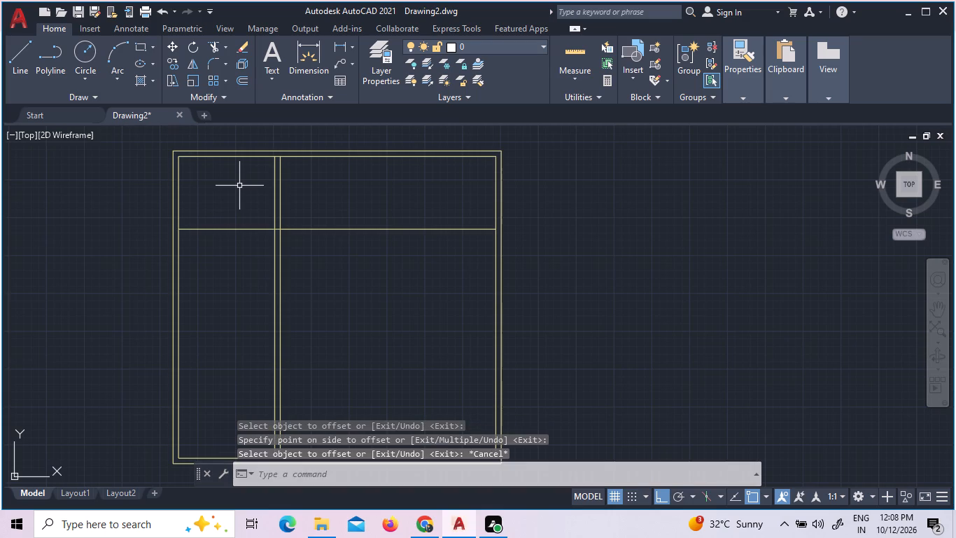
Offset the horizontal partition line 9" downward to give that partition its thickness.
key("o")
key("Return")
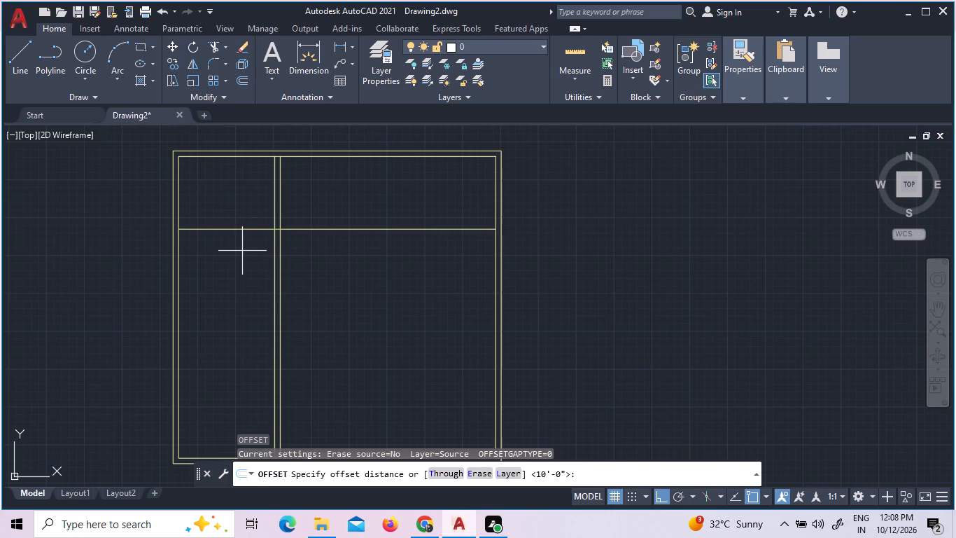
key("9")
key("shift+quotedbl")
key("Return")
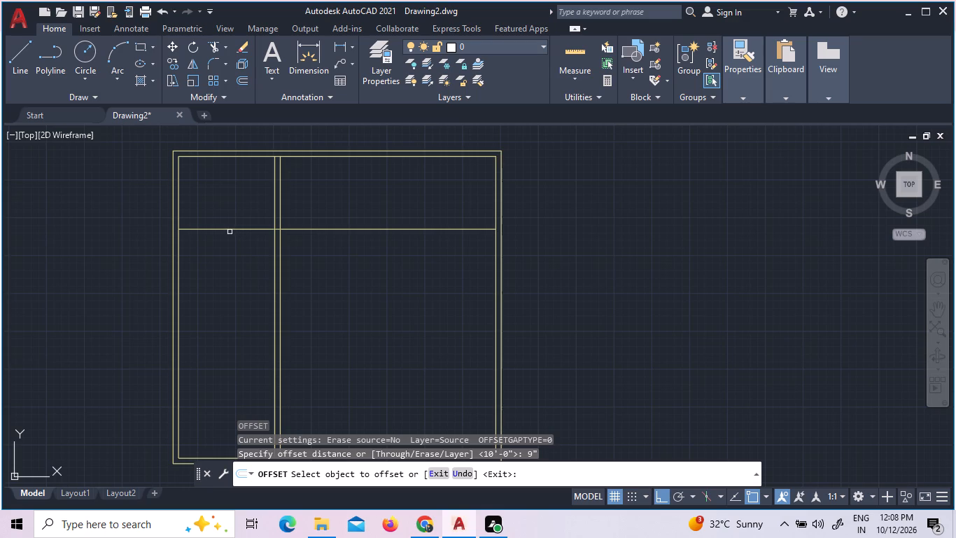
left_click(230, 230)
left_click(222, 251)
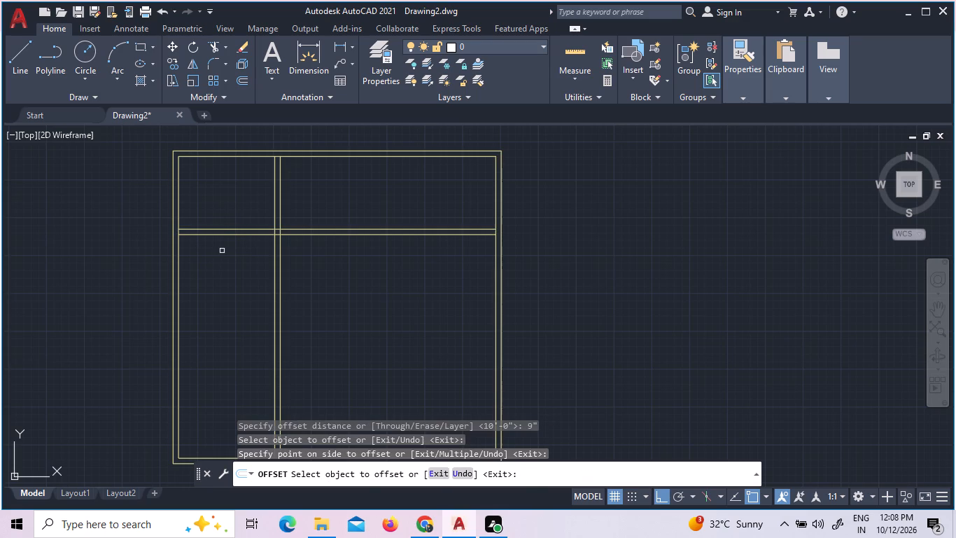
key("Escape")
Offset the lower line of the horizontal partition 10' downward to place a second horizontal partition line.
key("o")
key("Return")
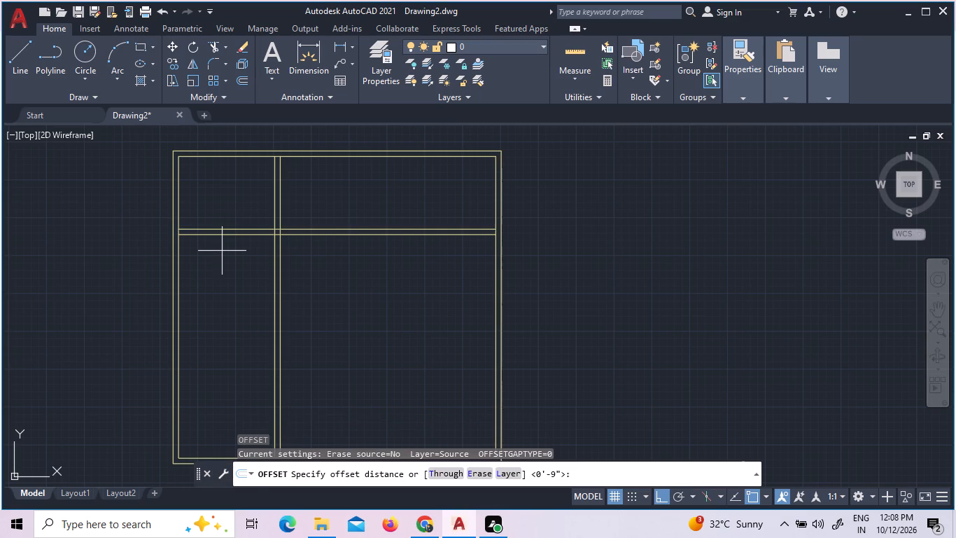
type("10")
key("apostrophe")
key("Return")
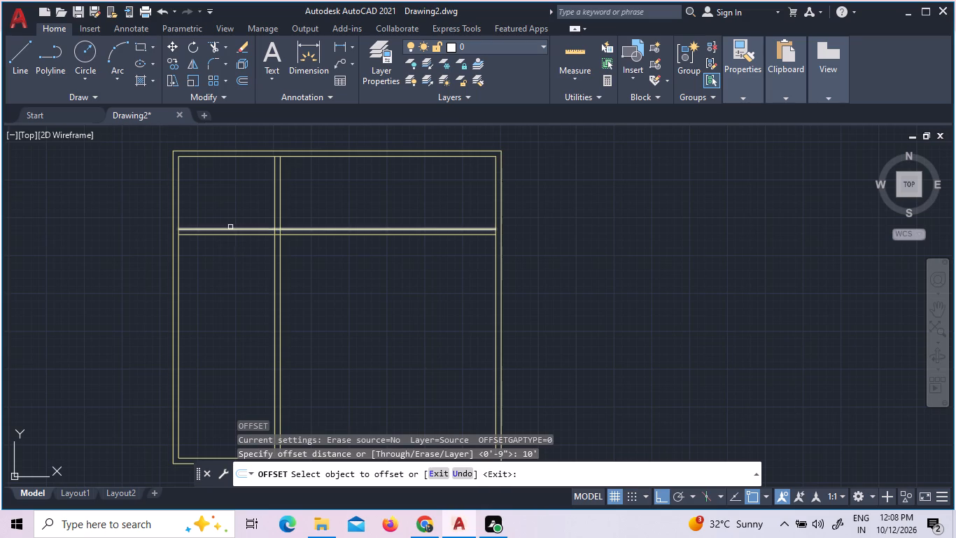
left_click(228, 233)
left_click(230, 273)
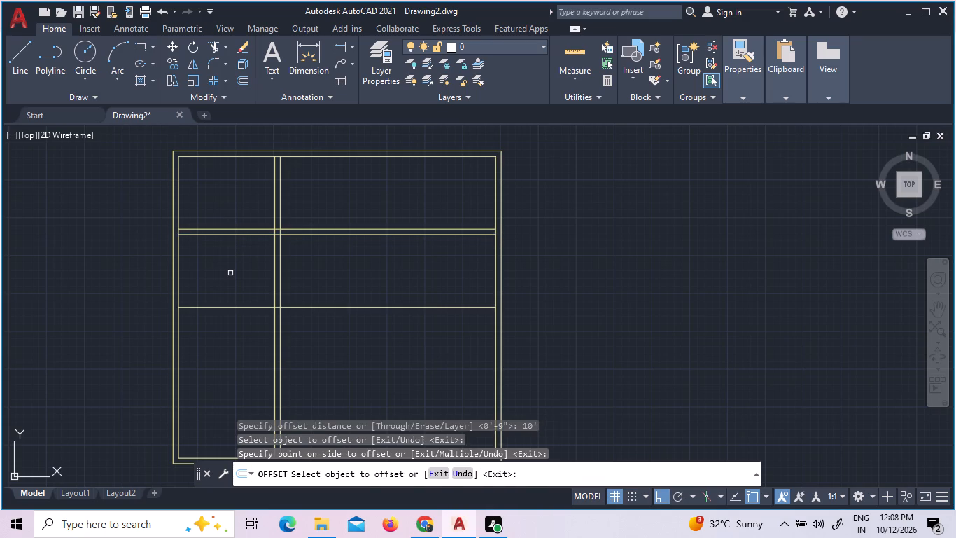
key("Escape")
Offset the second horizontal partition line 9" downward to give that partition its thickness.
key("o")
key("Return")
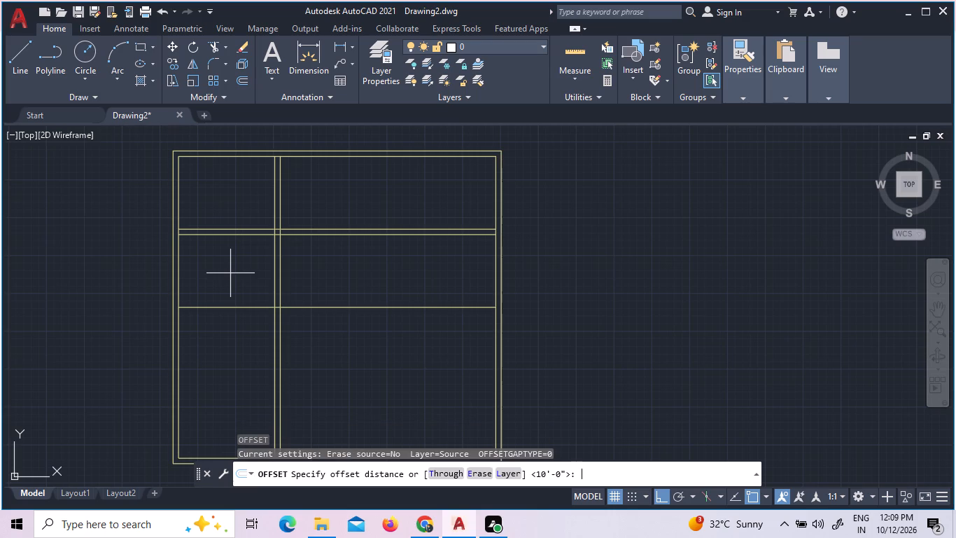
key("9")
key("shift+quotedbl")
key("Return")
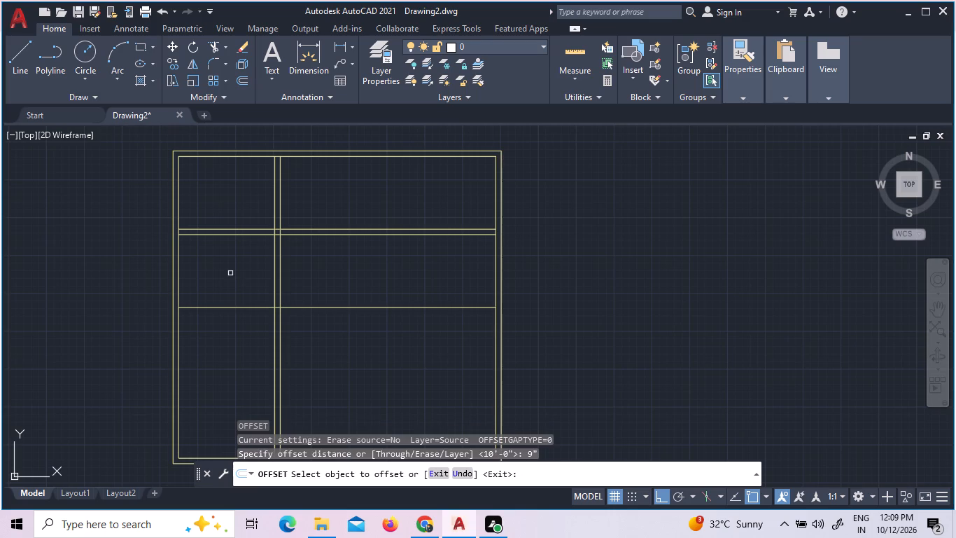
left_click(248, 308)
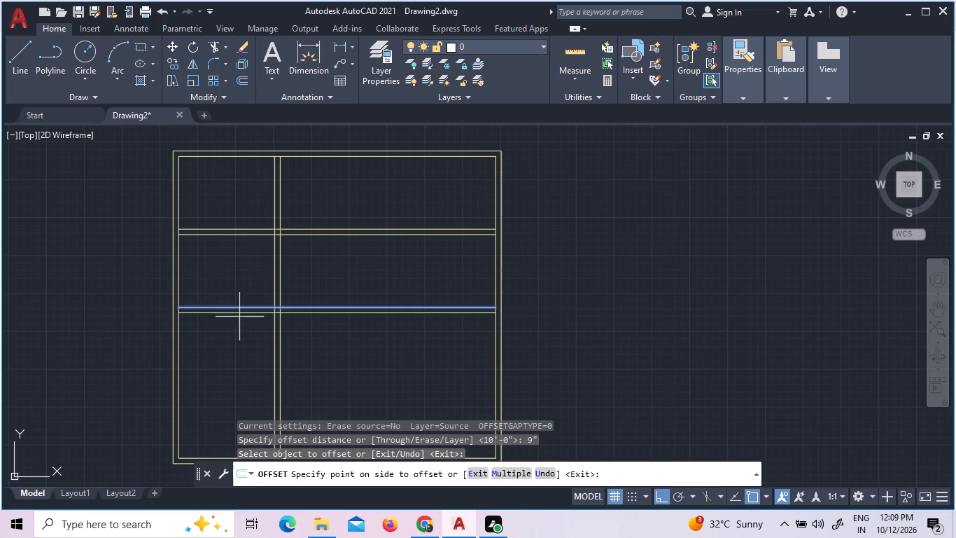
left_click(239, 319)
key("Escape")
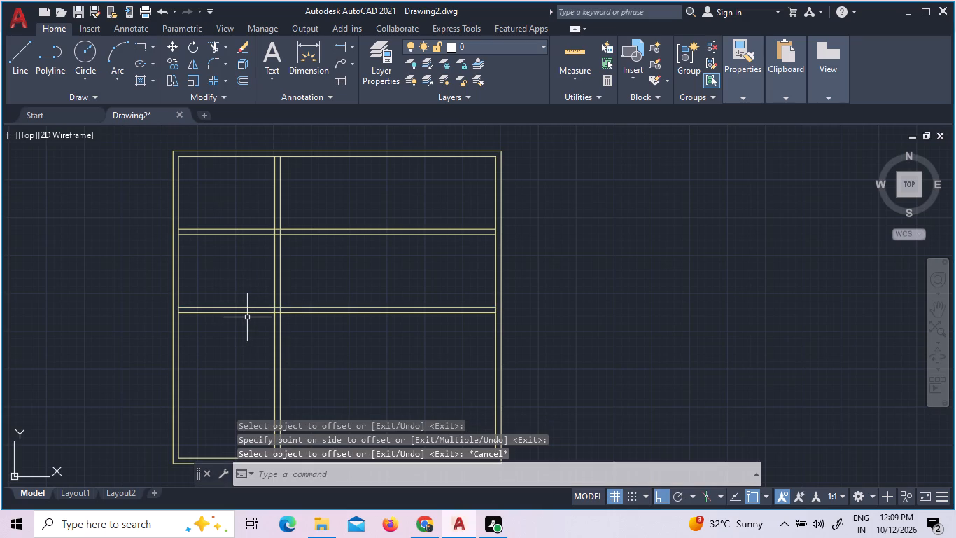
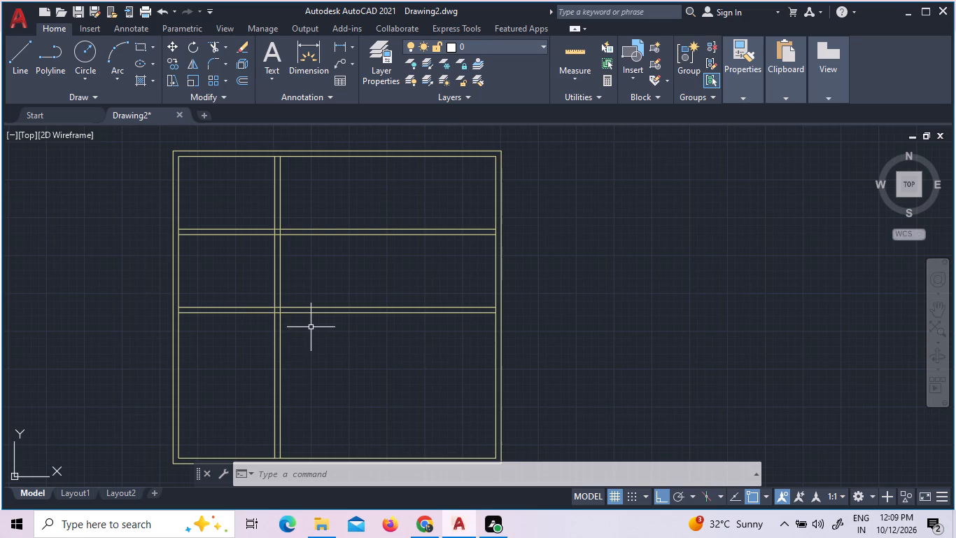
Delete the four lines of the two horizontal partitions.
key("Escape")
left_click_drag(336, 331, 336, 317)
left_click(308, 215)
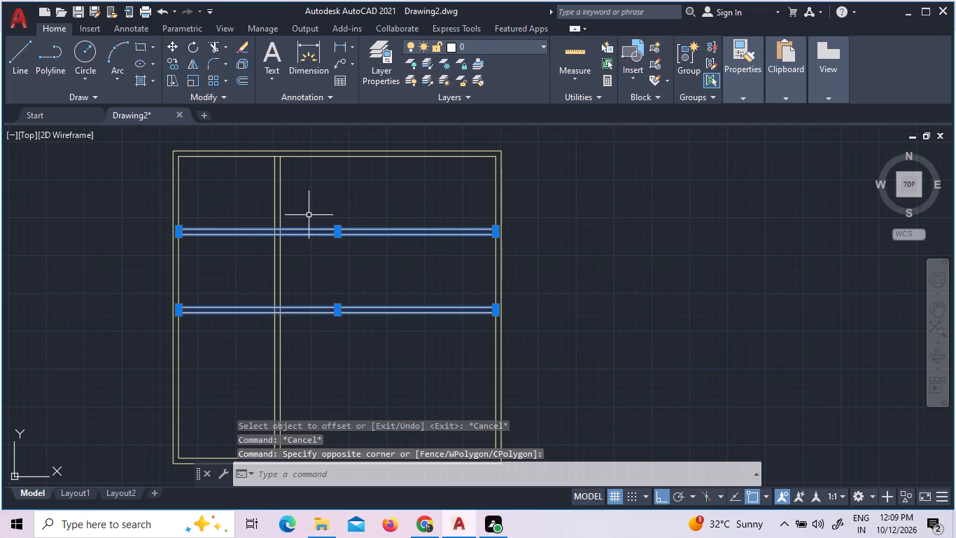
key("Delete")
Offset the top inner wall line 10'9" downward to place a new horizontal partition line.
key("o")
key("Return")
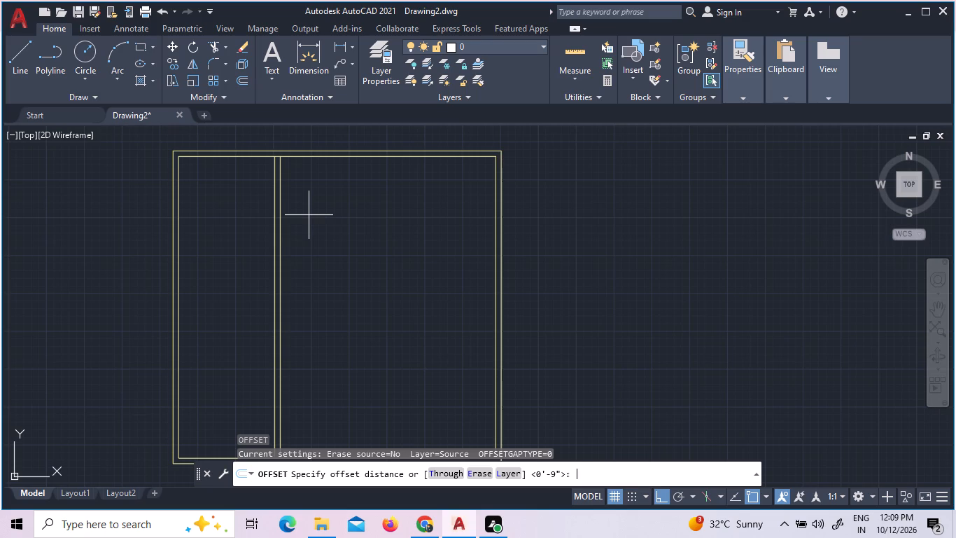
type("10'")
key("9")
key("shift+quotedbl")
key("Return")
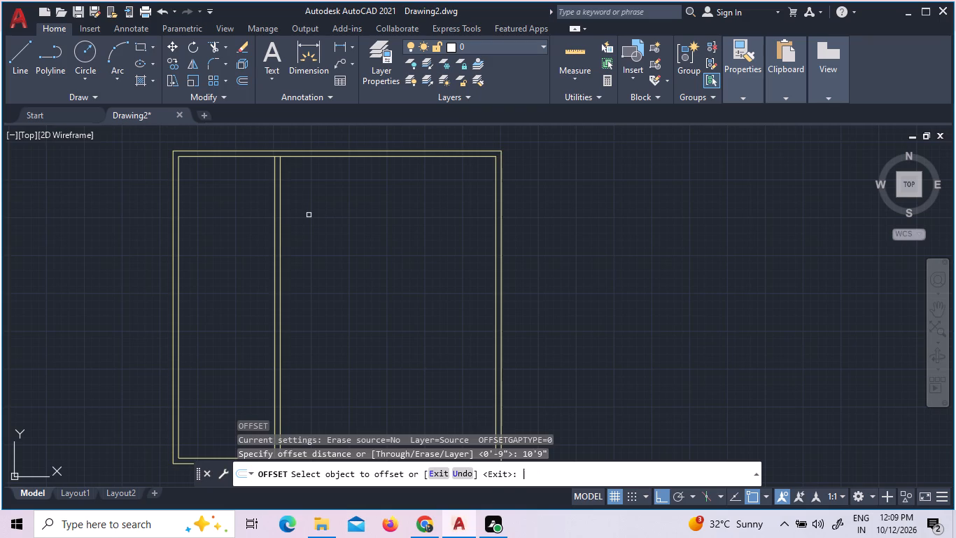
left_click(250, 158)
left_click(255, 200)
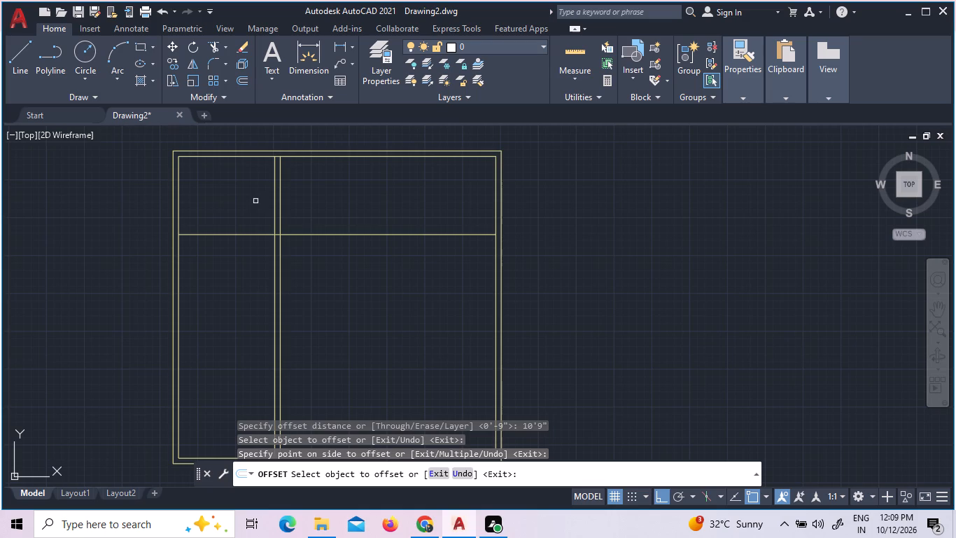
key("Escape")
Offset the new horizontal partition line 9" downward to give that partition its thickness.
key("o")
key("Return")
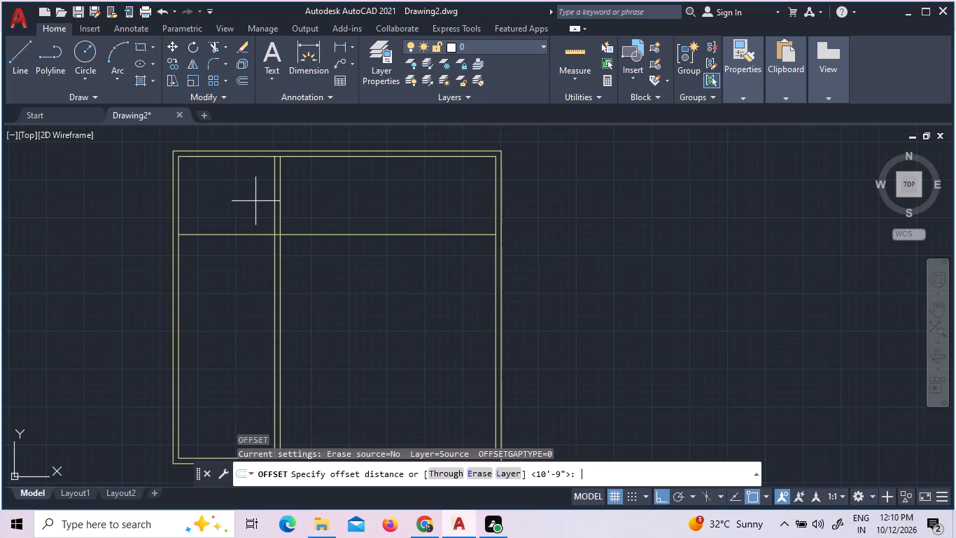
type("9'")
key("Return")
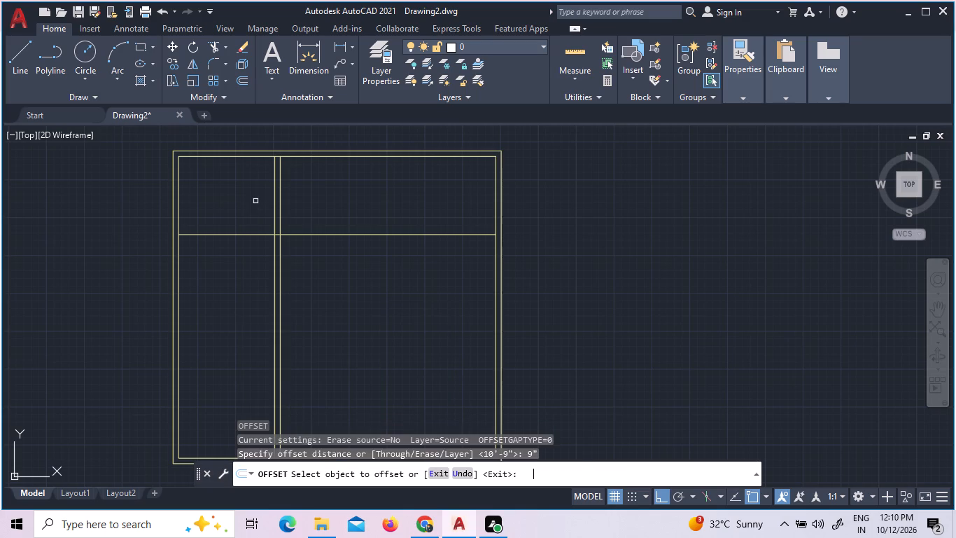
left_click(258, 233)
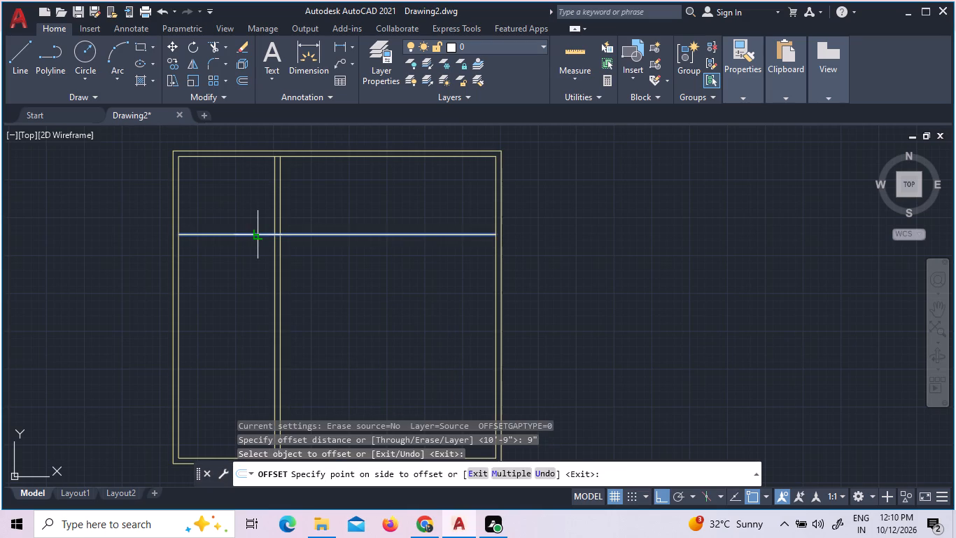
left_click(262, 253)
key("Escape")
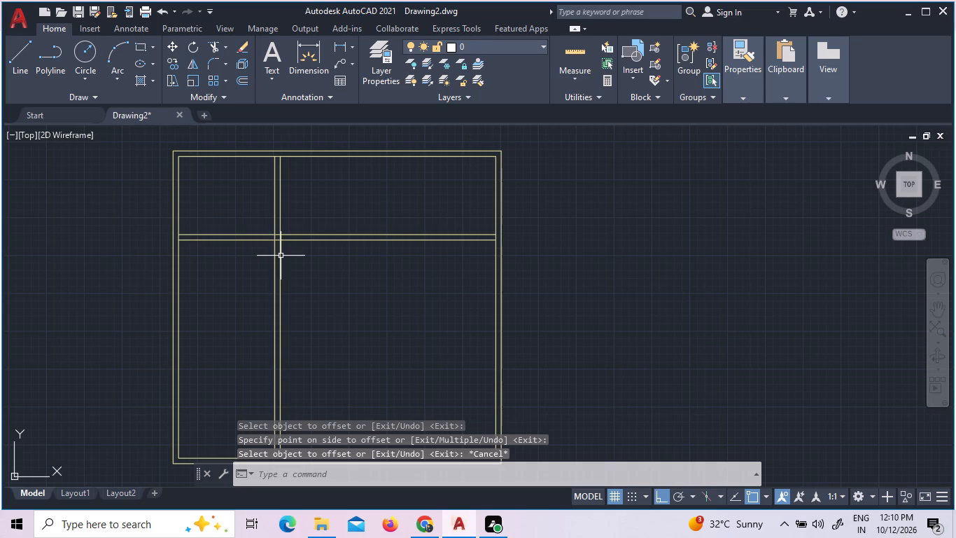
Offset the right-hand line of the vertical partition 11'3" to the right to place a second vertical partition line.
key("o")
key("Return")
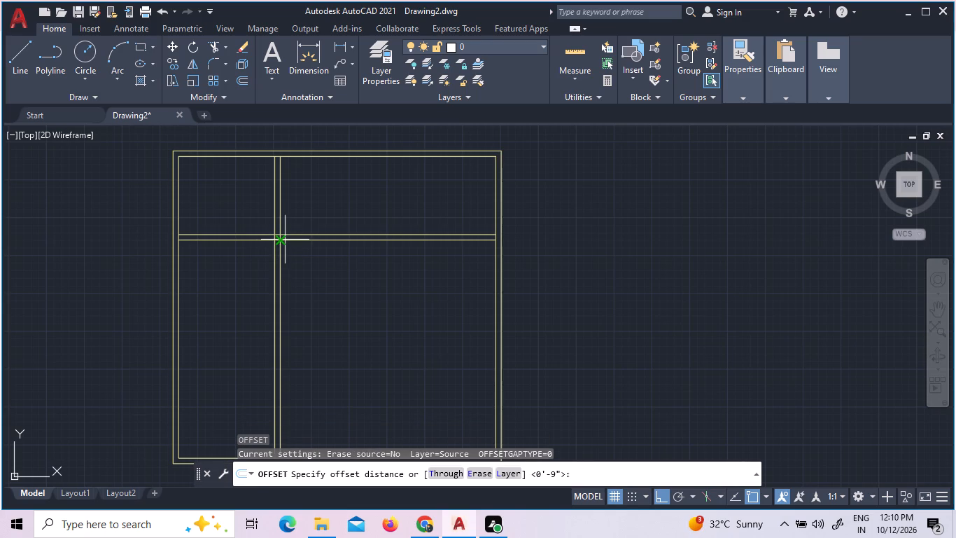
type("111")
key("BackSpace")
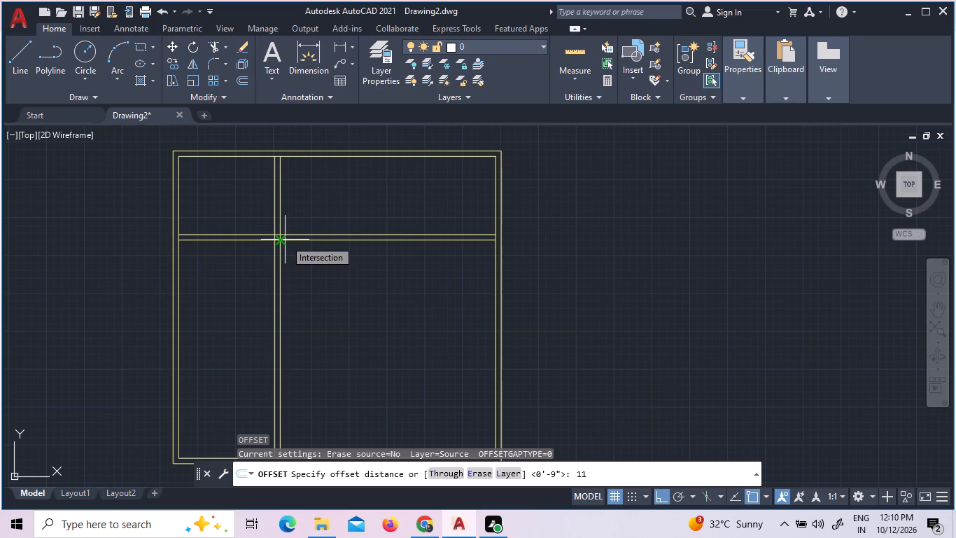
key("apostrophe")
type("3\"")
key("Return")
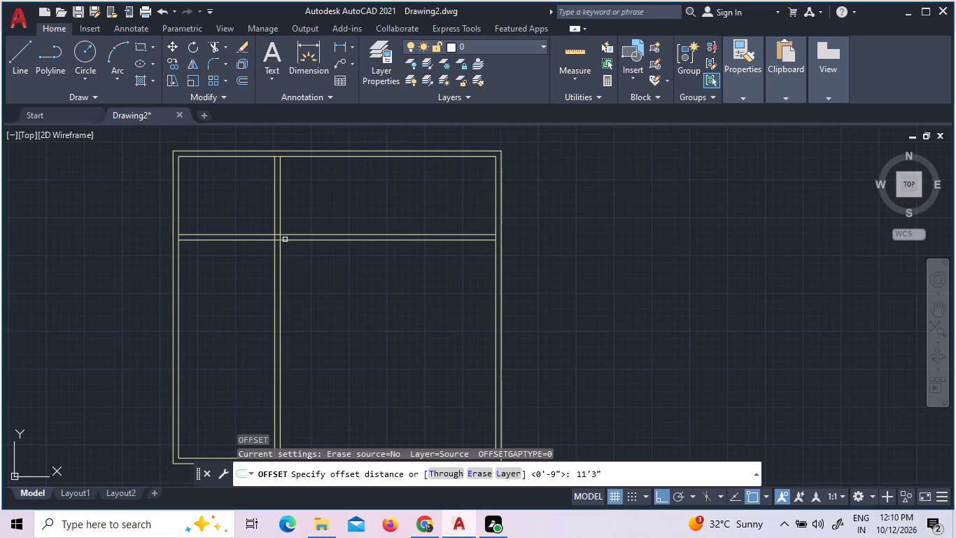
left_click(280, 201)
left_click(311, 200)
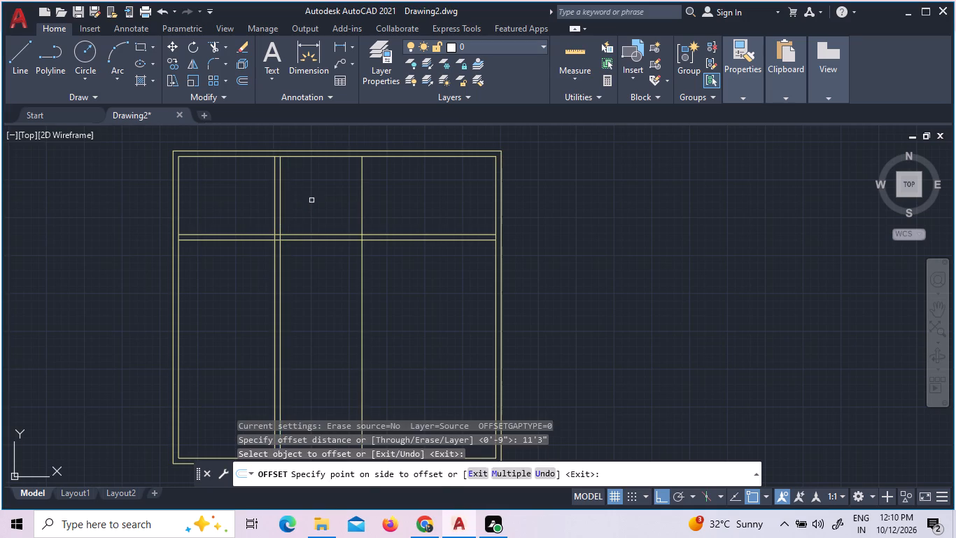
key("Escape")
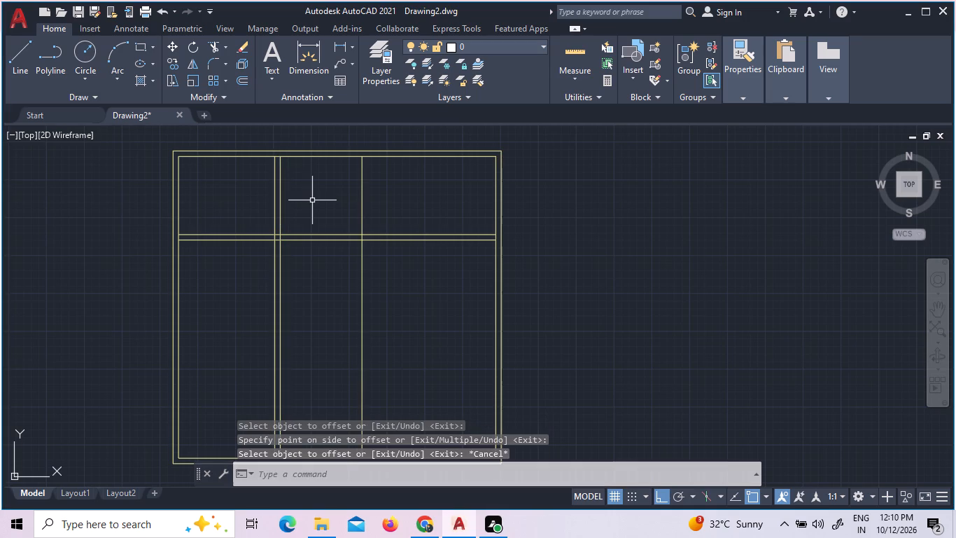
Offset the second vertical partition line 9" to the right to give that partition its thickness.
key("o")
key("Return")
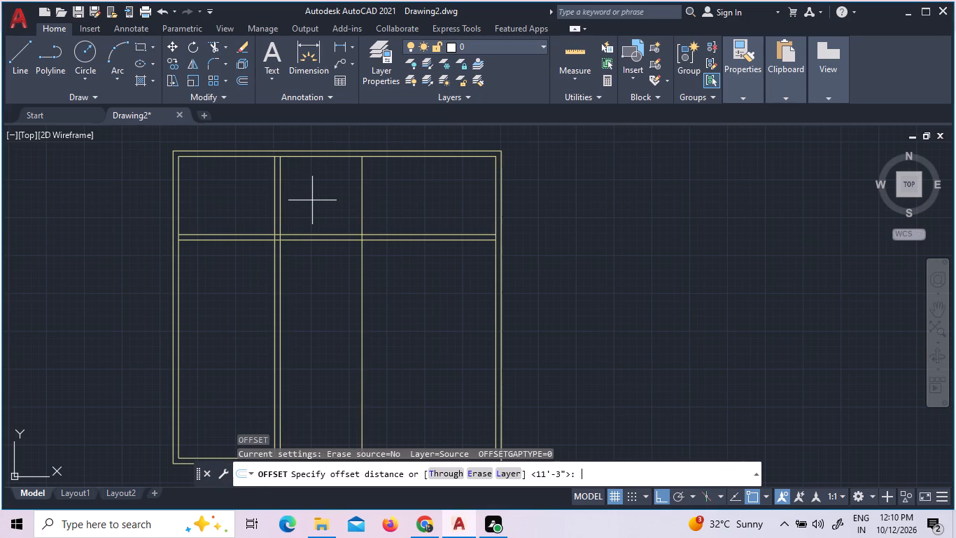
type("9\"")
key("Return")
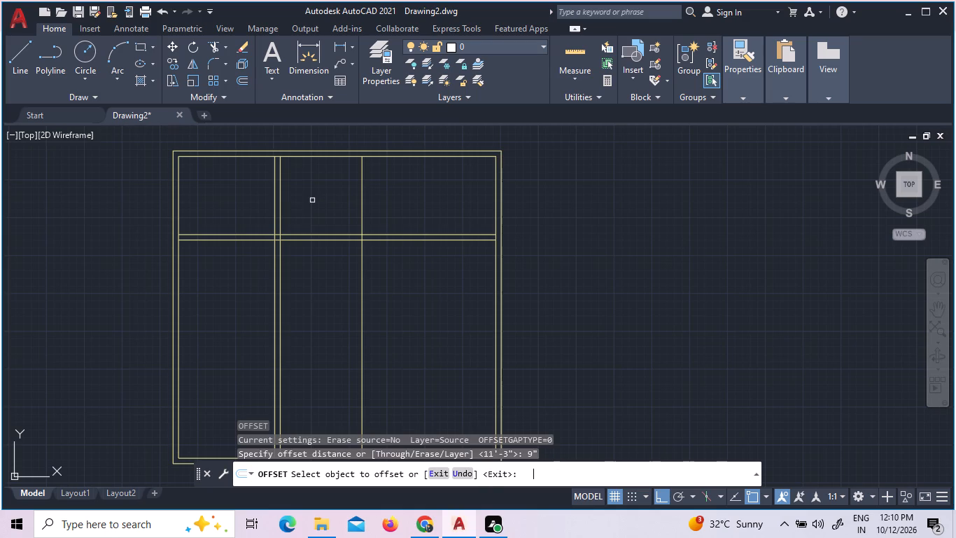
left_click(363, 173)
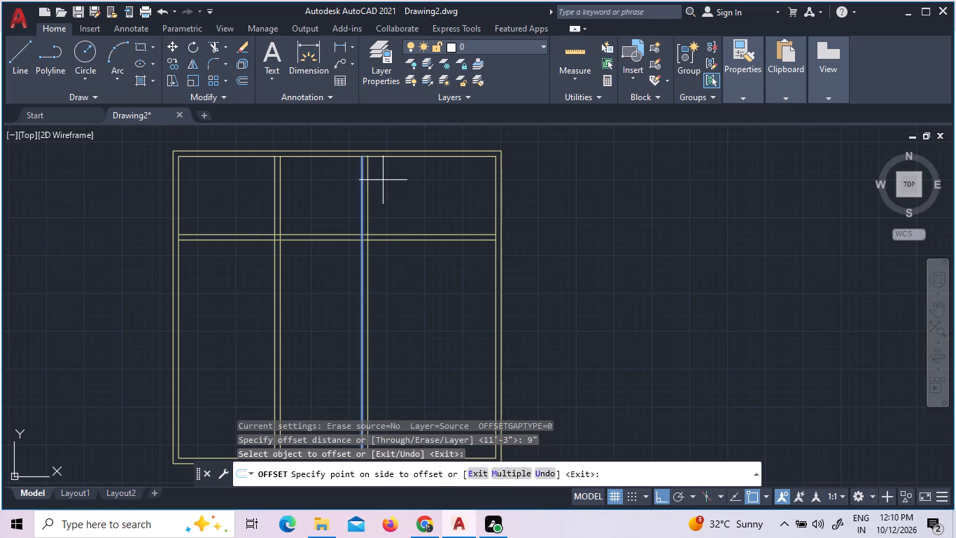
left_click(383, 180)
key("Escape")
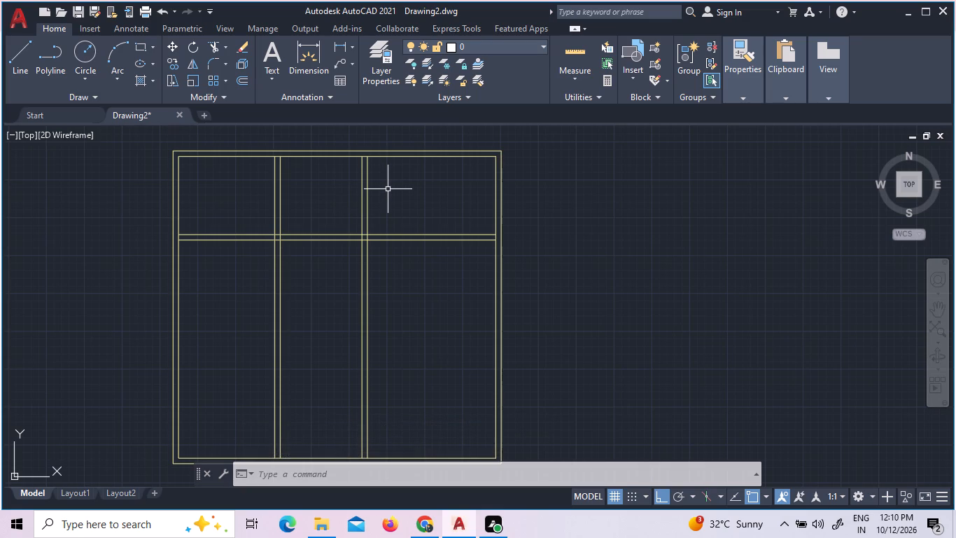
key("Escape")
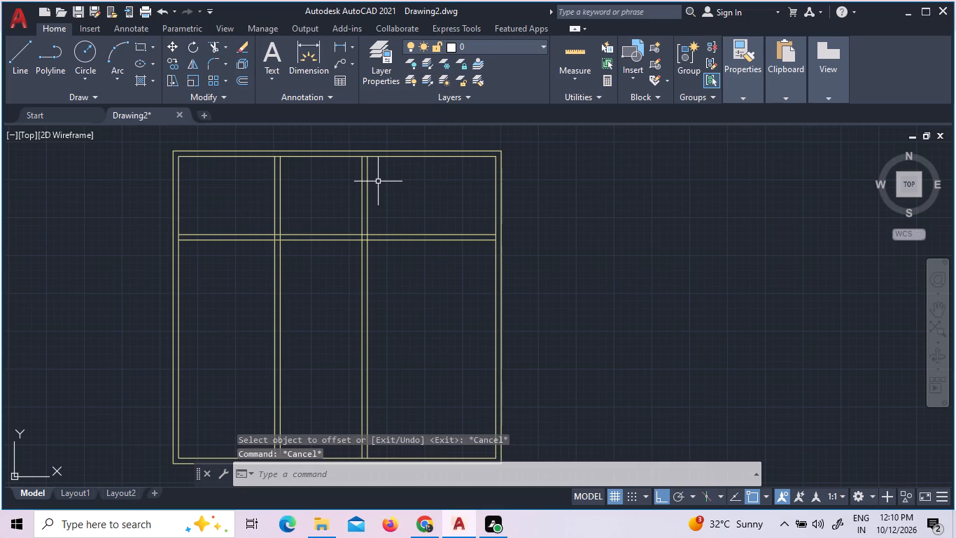
Offset the right-hand line of the second vertical partition 4' to the right to place a third vertical partition line.
key("o")
key("Return")
key("4")
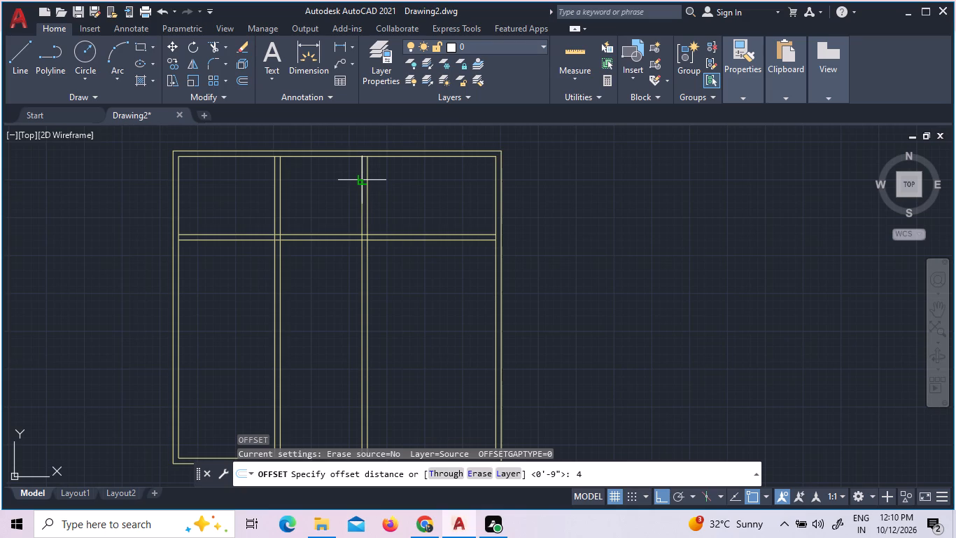
key("apostrophe")
key("Return")
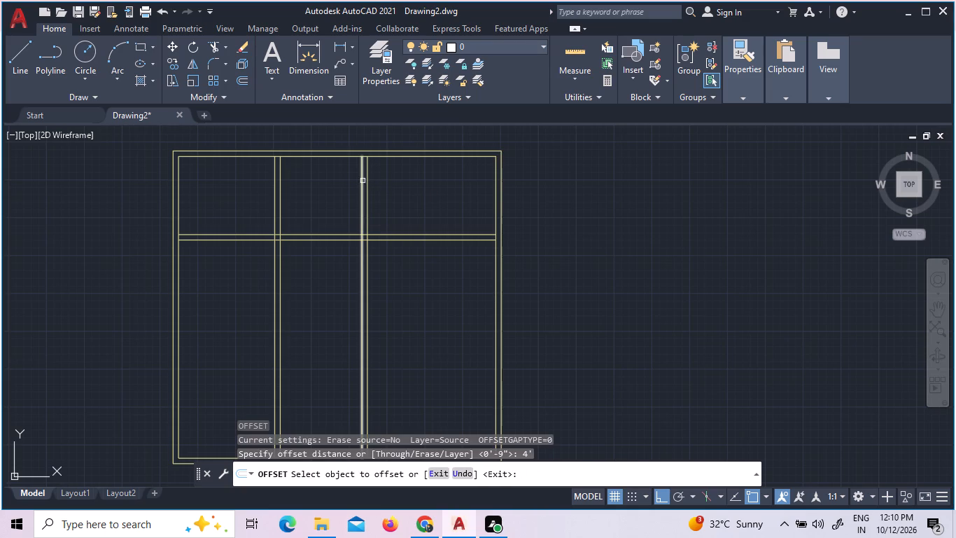
left_click(368, 185)
left_click(380, 188)
key("Escape")
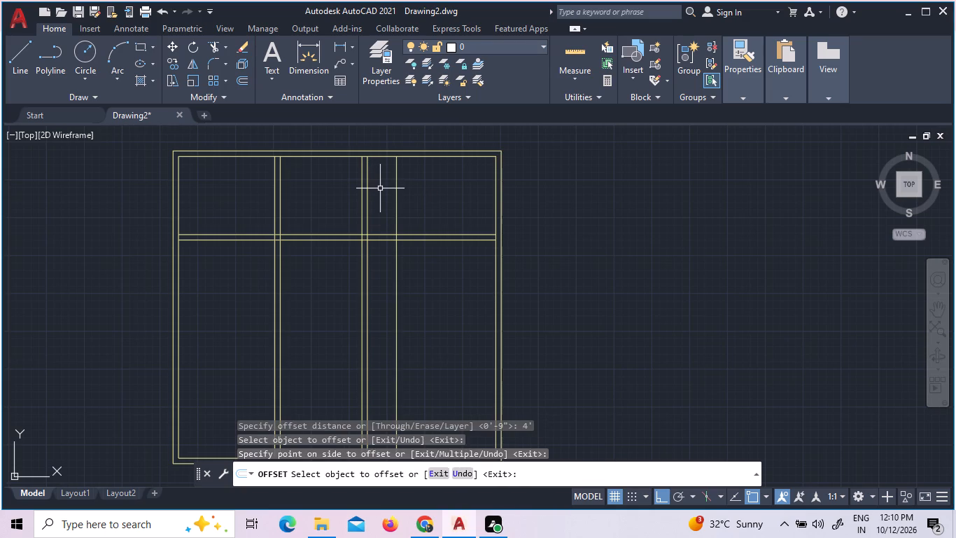
key("Escape")
Offset the third vertical partition line 9" to the right to give that partition its thickness.
key("o")
key("Return")
key("9")
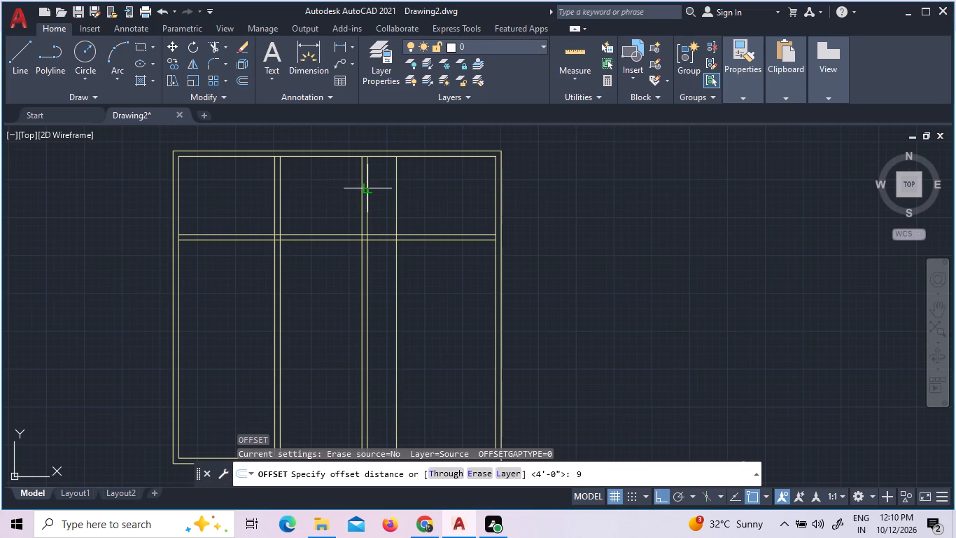
key("shift+quotedbl")
key("Return")
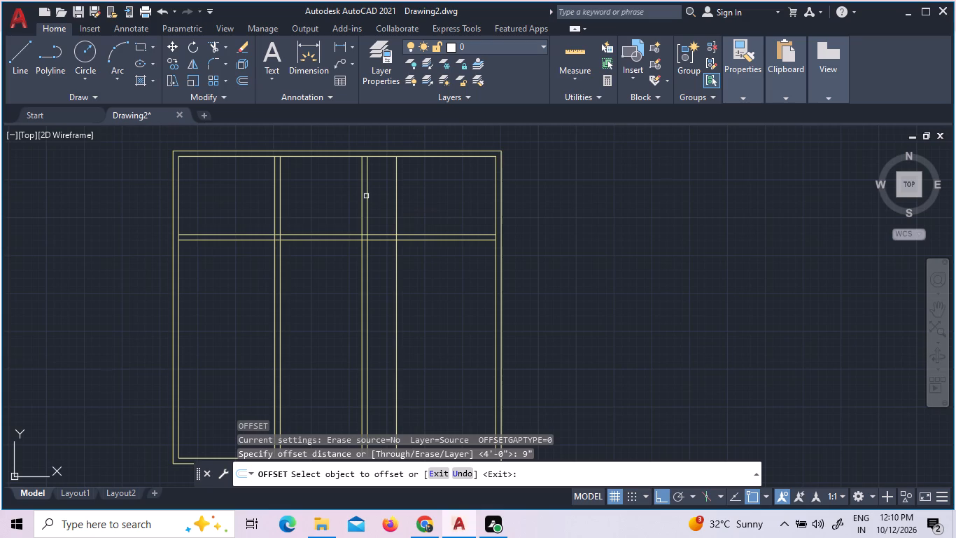
left_click(397, 207)
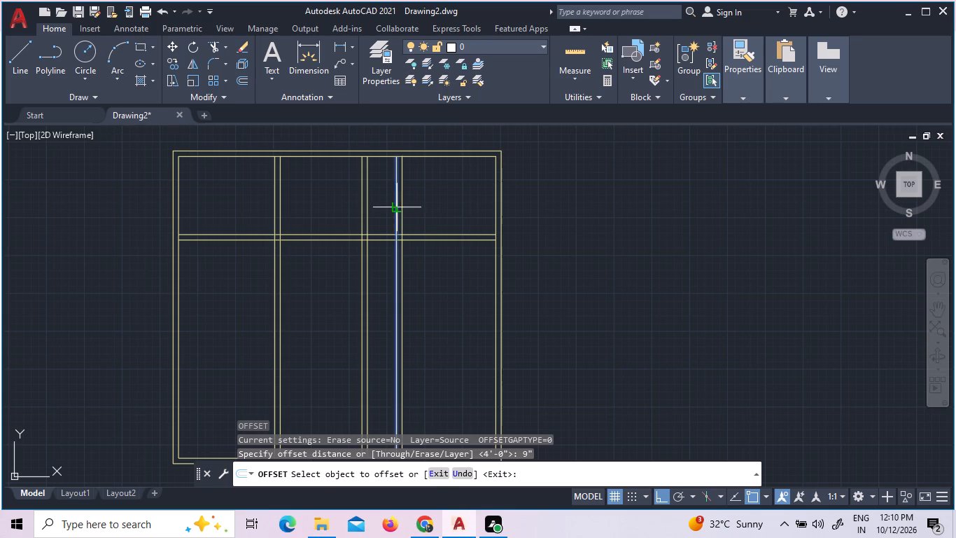
left_click(414, 209)
key("Escape")
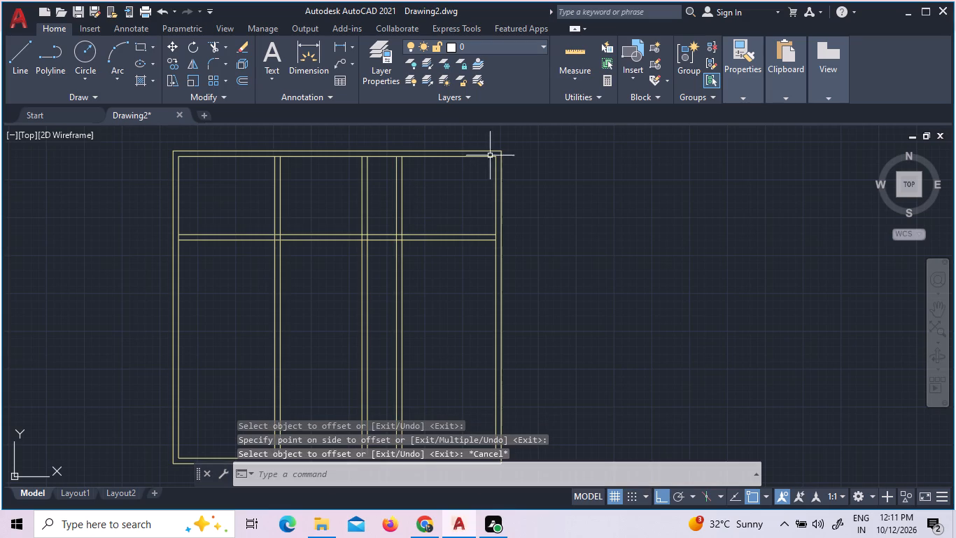
Measure the width and depth of the top-right room with the Quick measure tool.
left_click(582, 71)
left_click(582, 96)
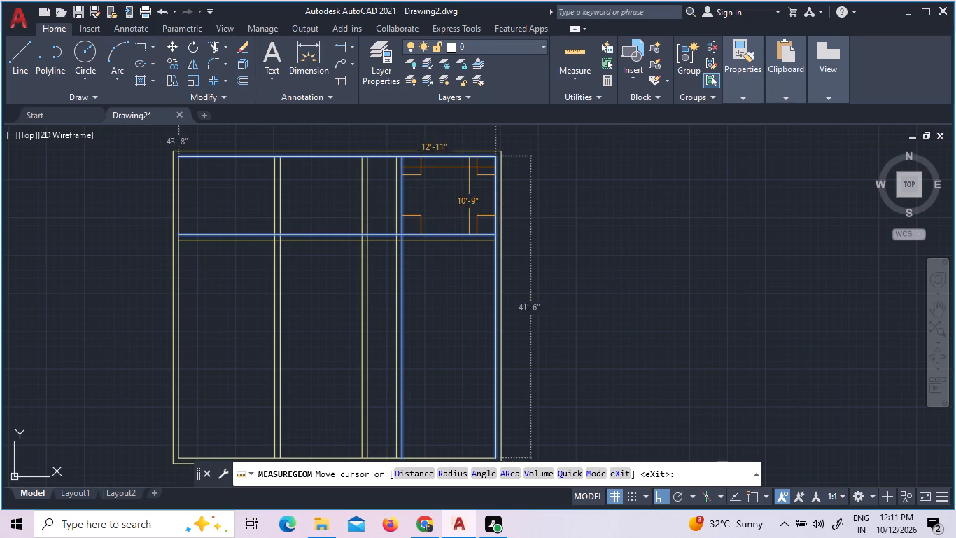
key("Escape")
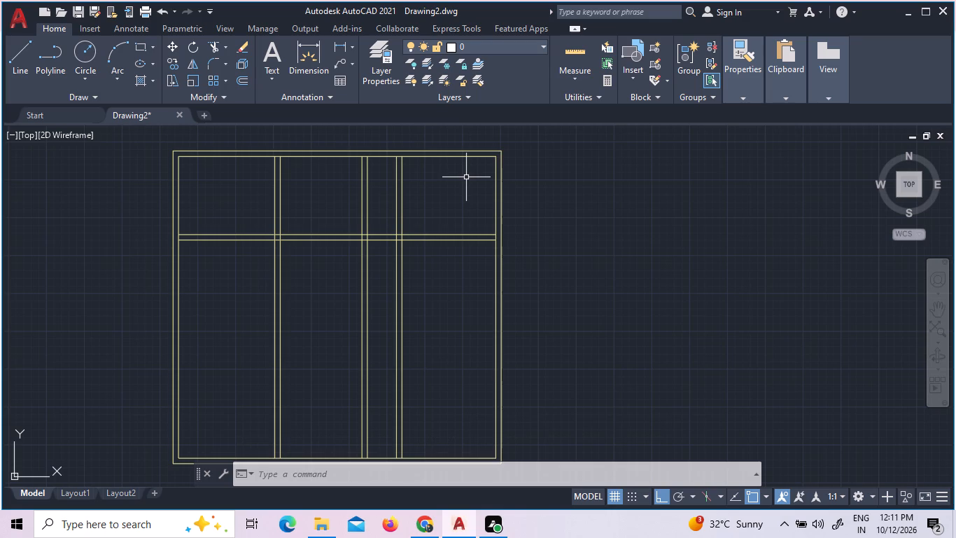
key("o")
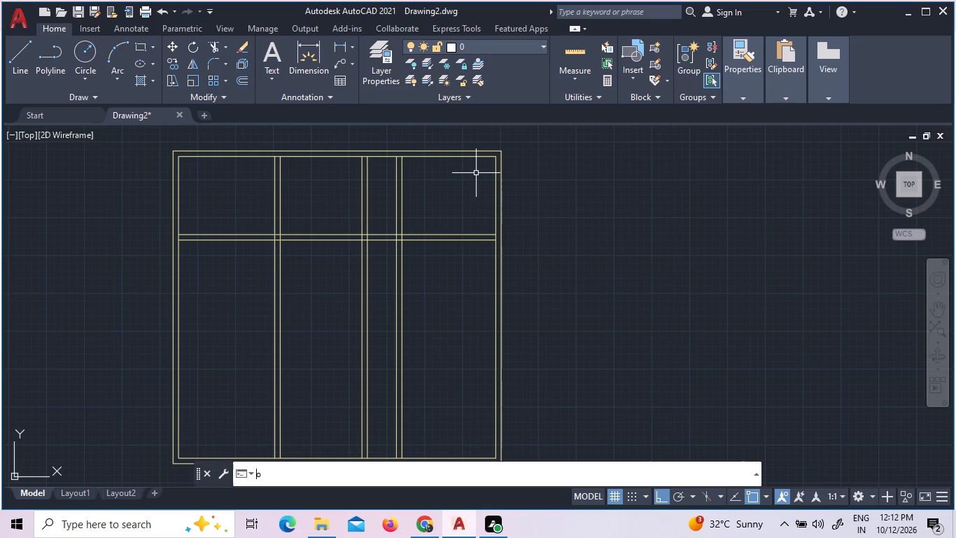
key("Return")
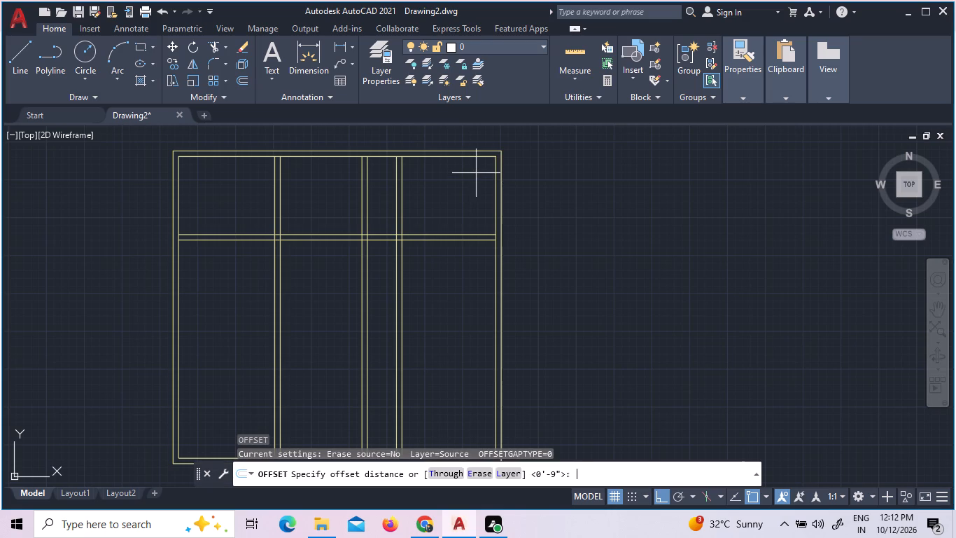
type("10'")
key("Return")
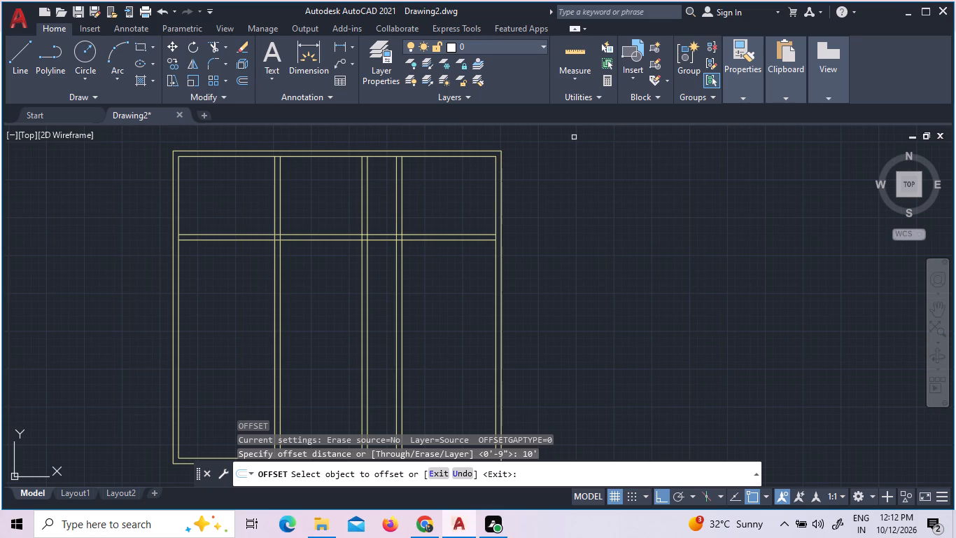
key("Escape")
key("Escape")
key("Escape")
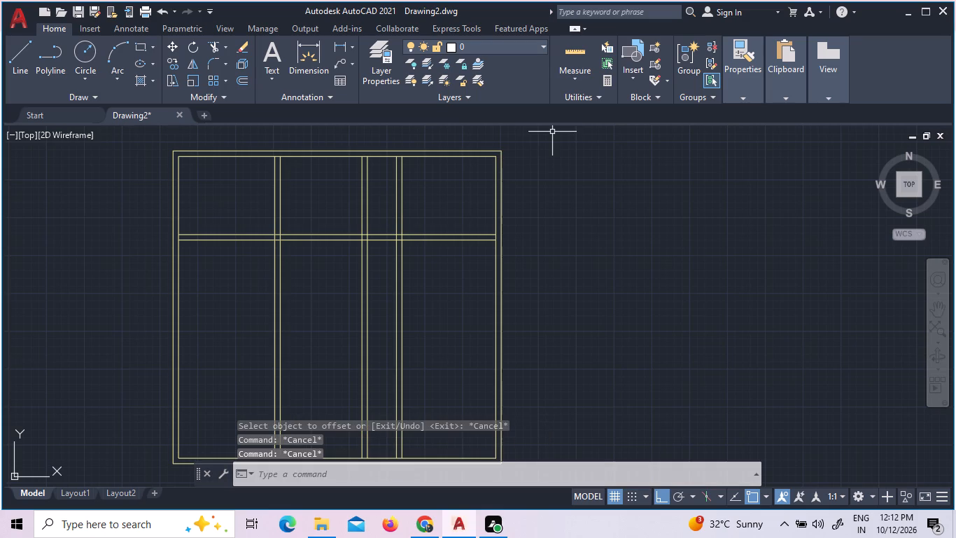
Offset the lower line of the horizontal partition 3' downward to place a second horizontal partition line.
key("o")
key("Return")
key("3")
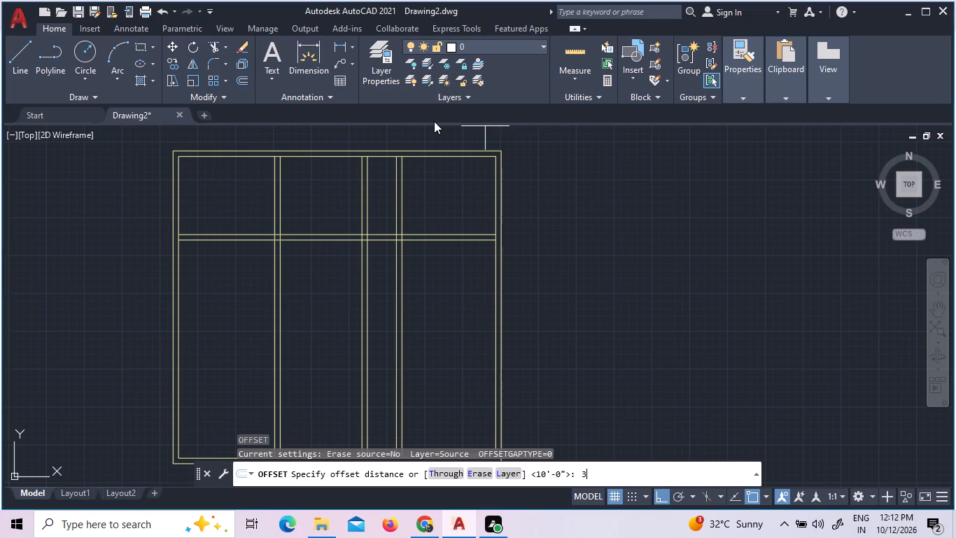
key("apostrophe")
key("Return")
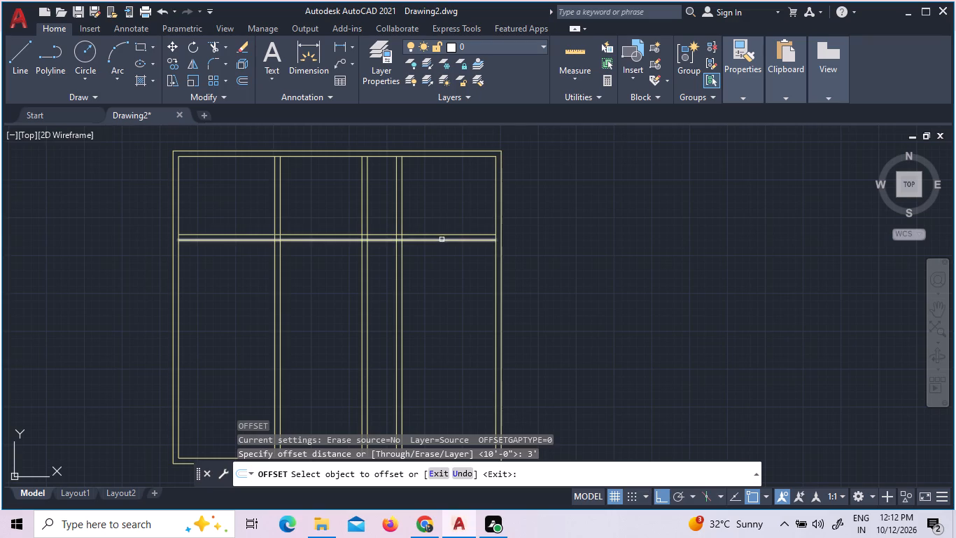
left_click(442, 240)
left_click(447, 265)
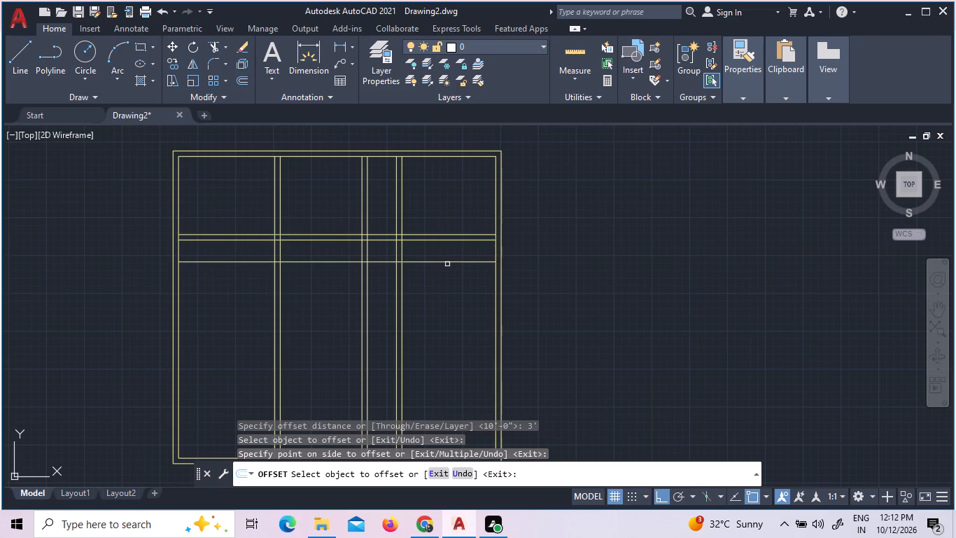
key("Escape")
Offset the second horizontal partition line 9" downward to give that partition its thickness.
key("o")
key("Return")
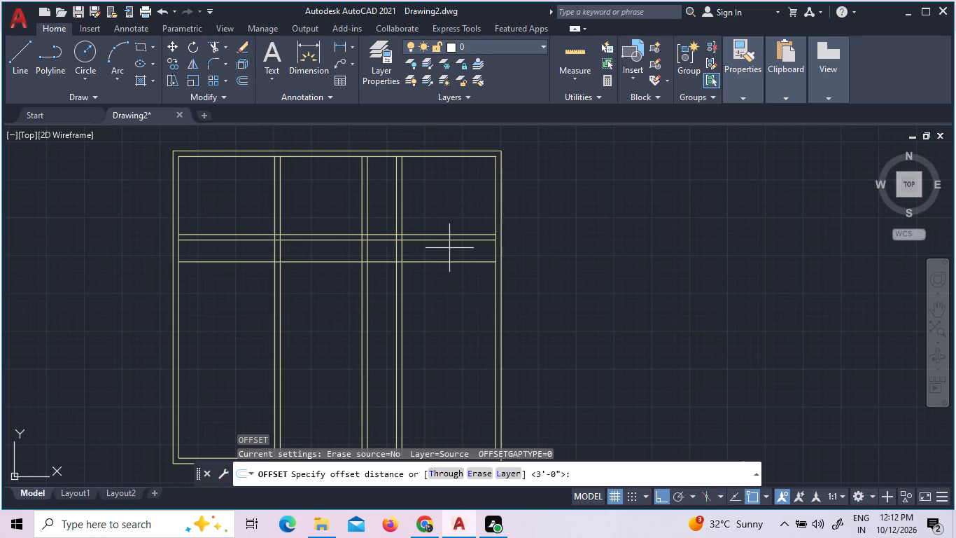
type("9\"")
key("Return")
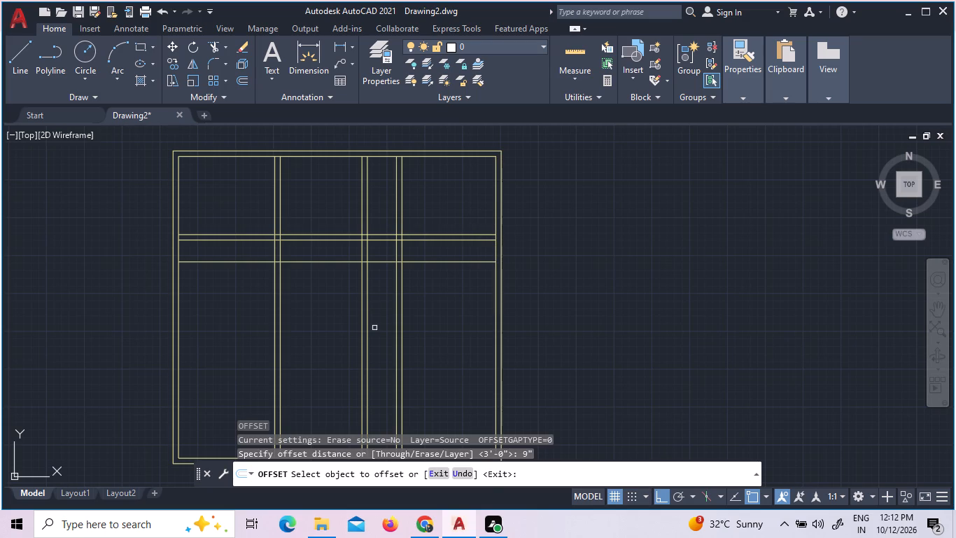
left_click(442, 263)
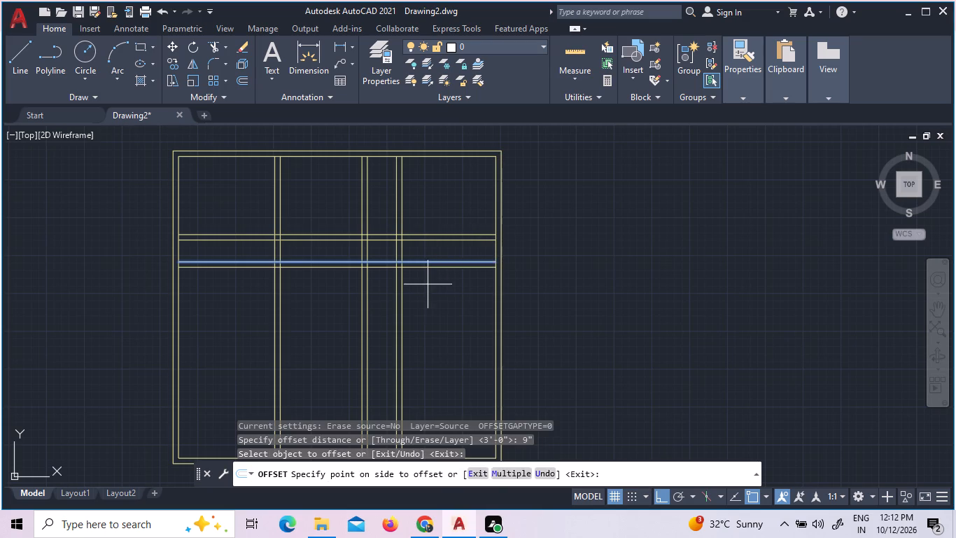
left_click(427, 298)
key("Escape")
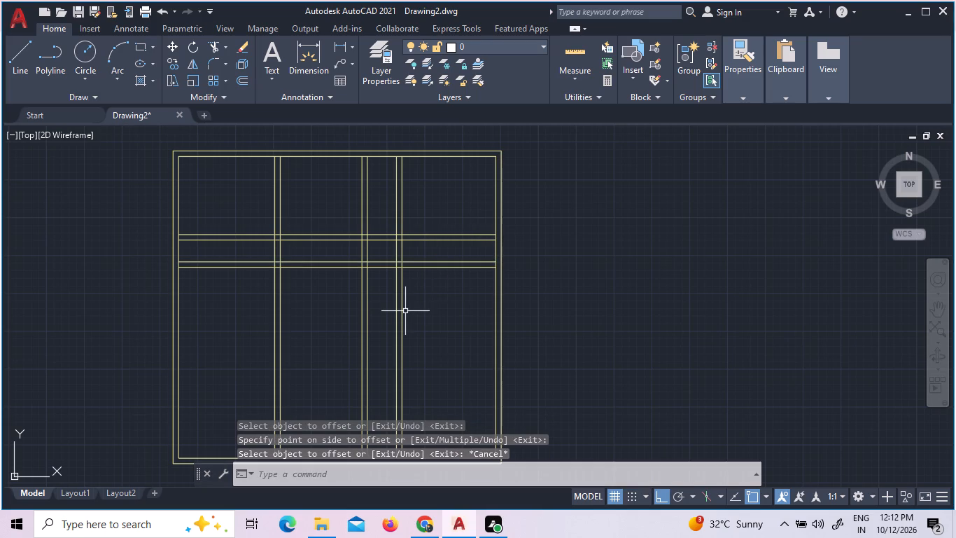
Trim the second horizontal partition's lines out of the three bays west of the third vertical partition, keeping only the easternmost section.
type("tr")
key("space")
key("space")
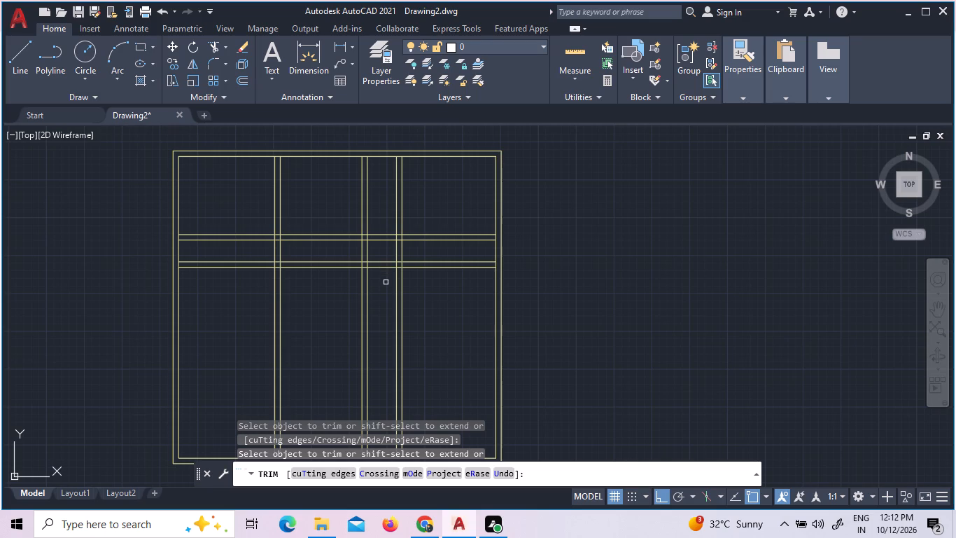
left_click(386, 282)
left_click_drag(379, 253, 386, 266)
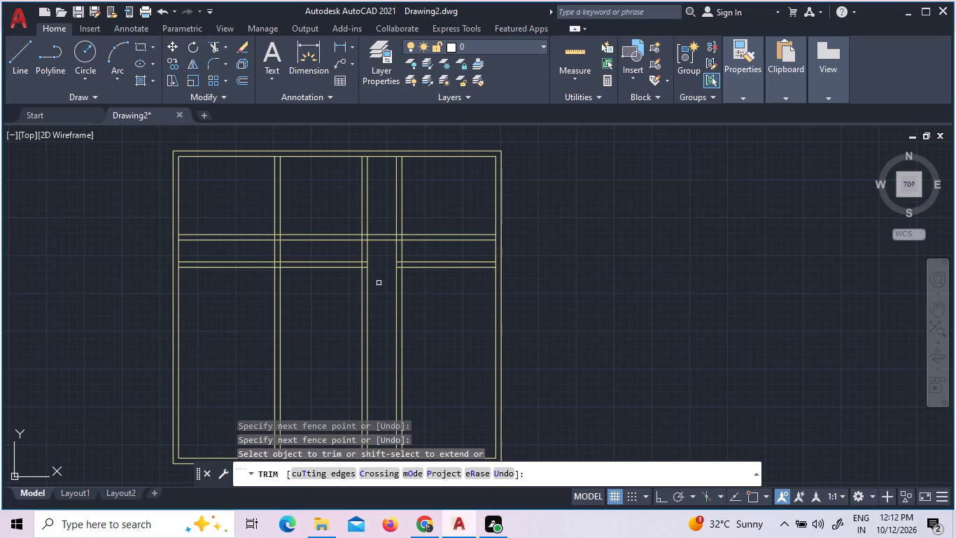
left_click(346, 282)
left_click(309, 249)
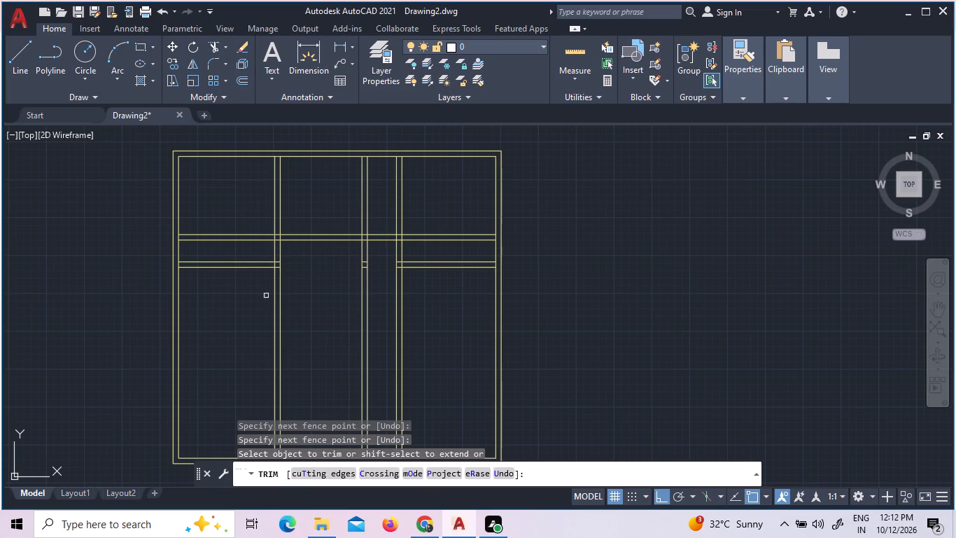
left_click(237, 292)
left_click(210, 242)
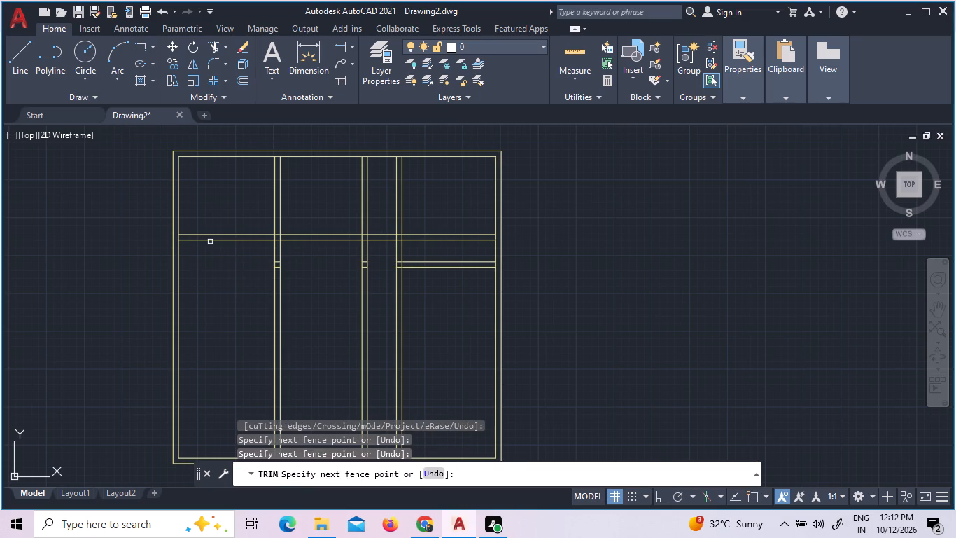
Trim the leftover short horizontal segments inside the first and second vertical partitions.
scroll(278, 273, "up", 4)
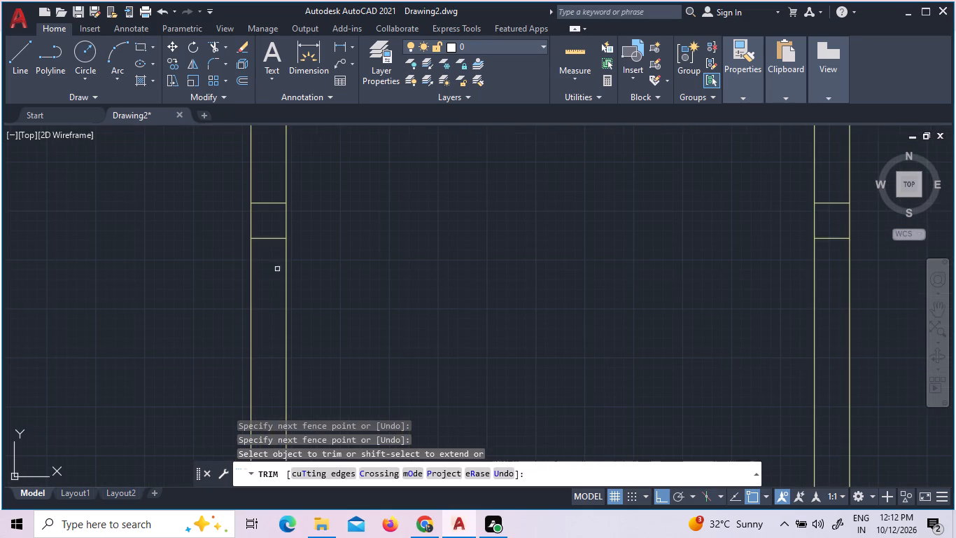
left_click(262, 251)
left_click(267, 177)
scroll(868, 320, "down", 4)
scroll(887, 303, "up", 1)
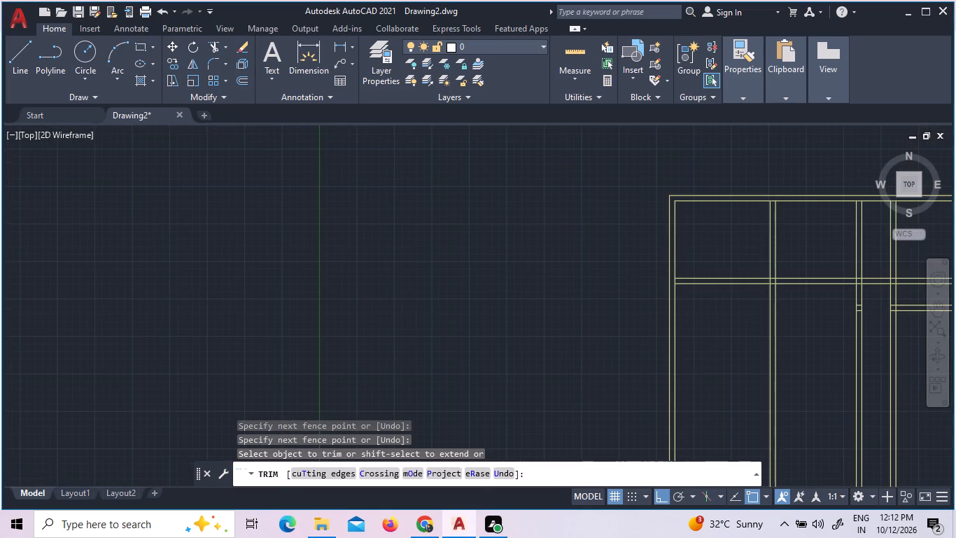
scroll(874, 312, "up", 2)
scroll(808, 315, "up", 2)
left_click(743, 356)
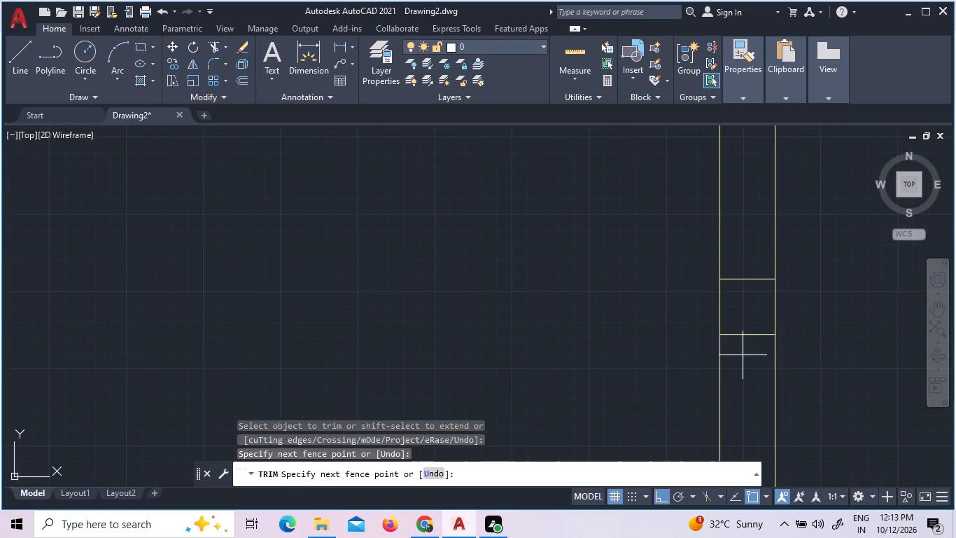
left_click(735, 245)
Trim the east outer wall's inner line between each horizontal partition's two lines to open both wall junctions.
scroll(717, 305, "down", 3)
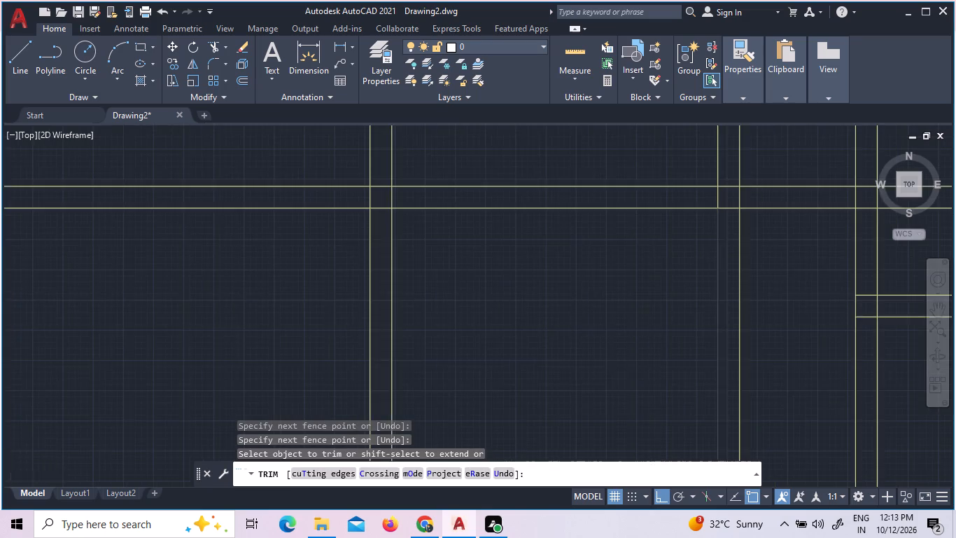
scroll(716, 305, "down", 1)
middle_click_drag(811, 296, 588, 299)
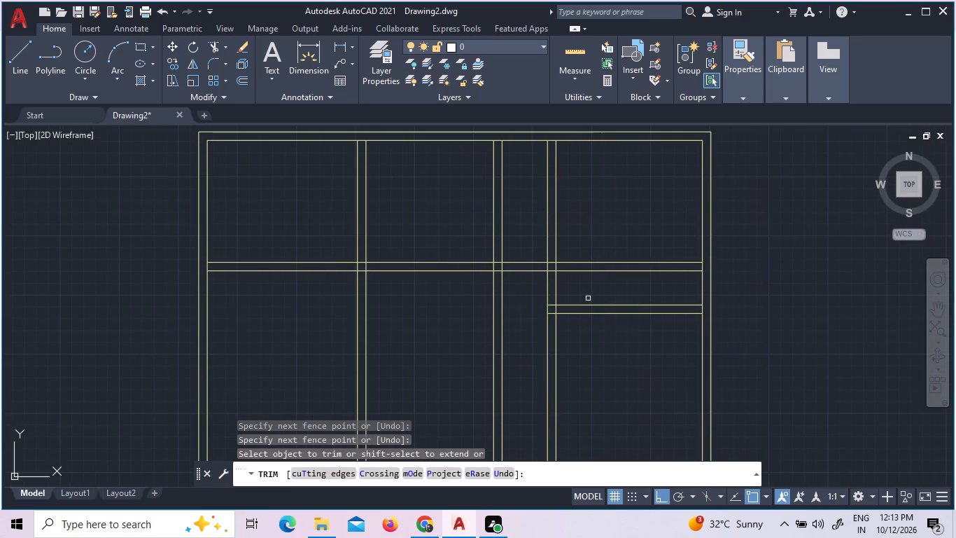
scroll(691, 315, "up", 4)
left_click(779, 296)
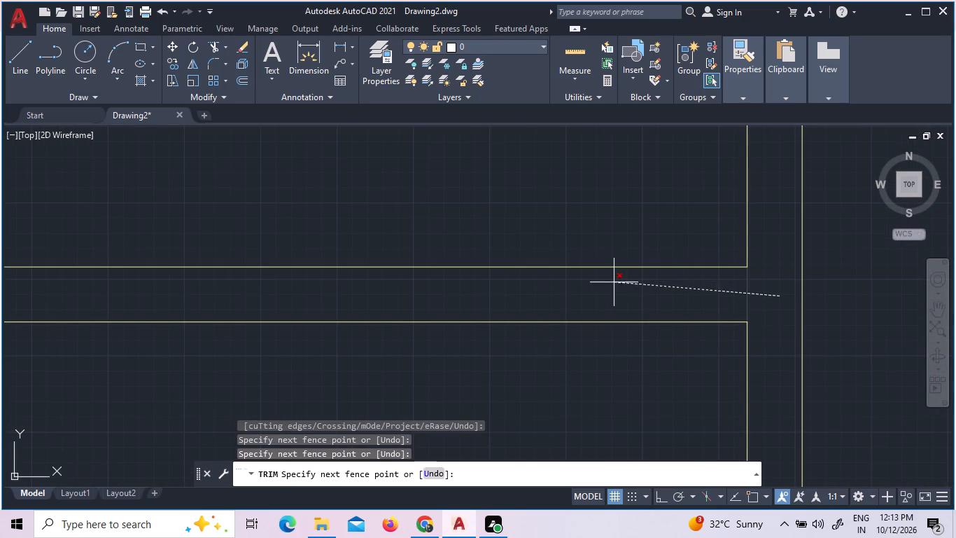
left_click_drag(605, 290, 602, 297)
scroll(600, 297, "down", 5)
scroll(606, 275, "up", 1)
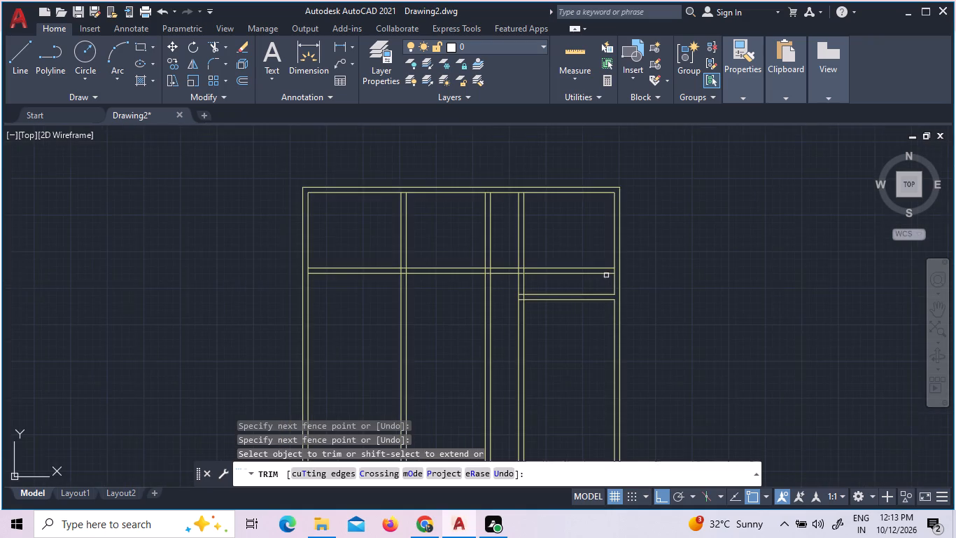
scroll(606, 275, "up", 4)
left_click_drag(626, 253, 638, 256)
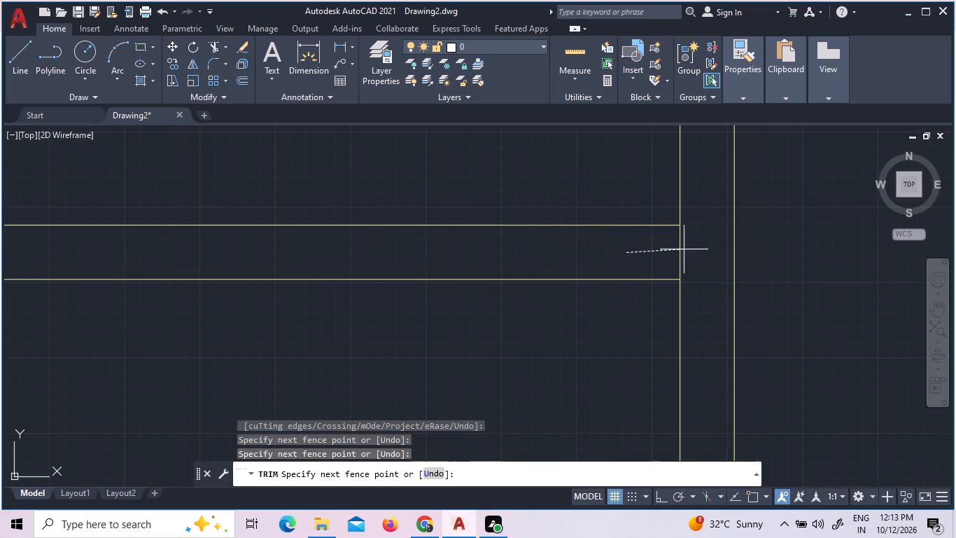
left_click(696, 240)
Trim the third vertical partition's east line and the second horizontal partition's upper line within their junction.
scroll(659, 291, "down", 4)
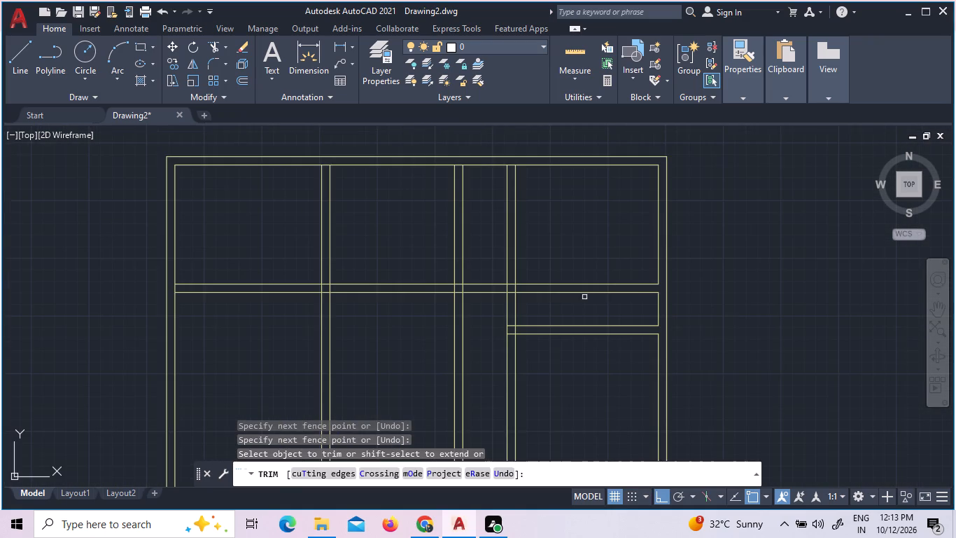
scroll(521, 330, "up", 4)
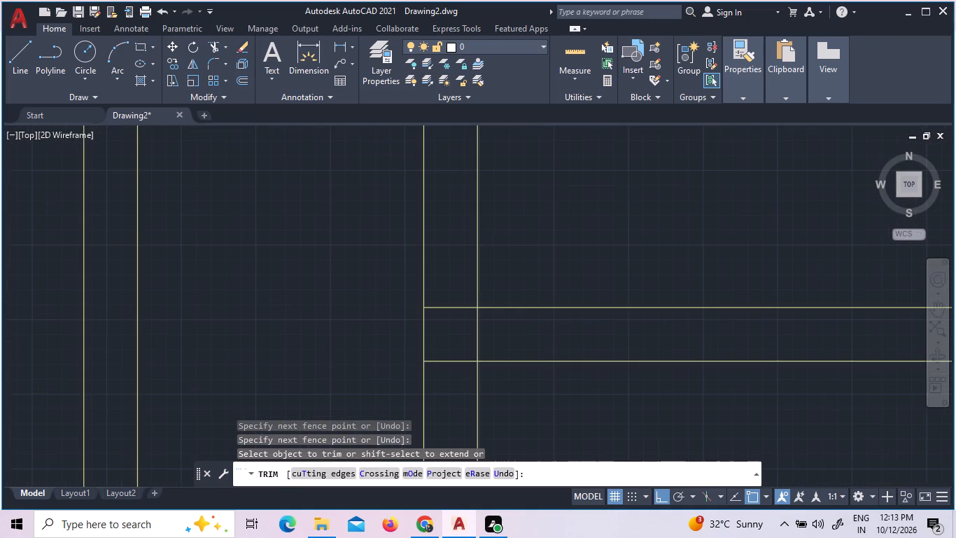
left_click(521, 330)
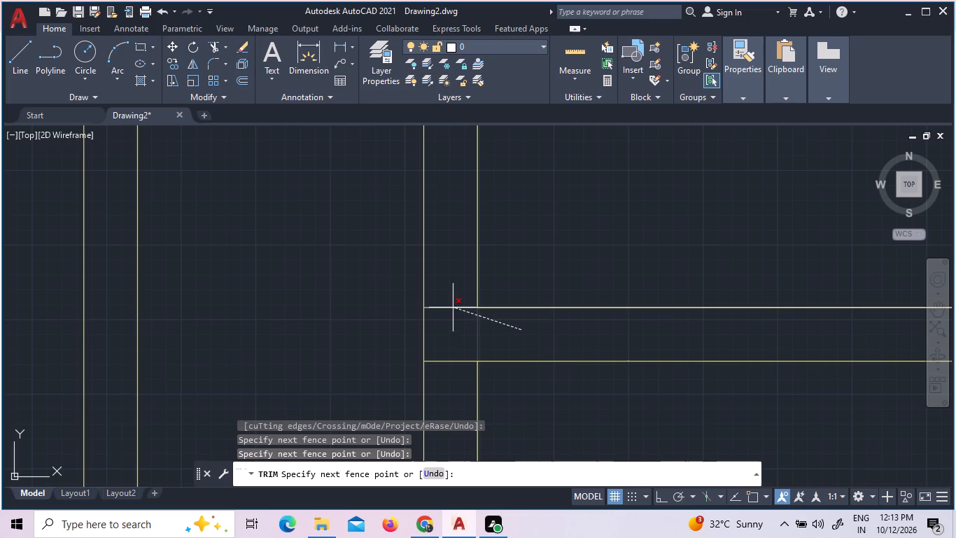
left_click(453, 305)
Trim the third vertical partition's east line and the first horizontal partition's upper line within their crossing.
scroll(453, 305, "down", 3)
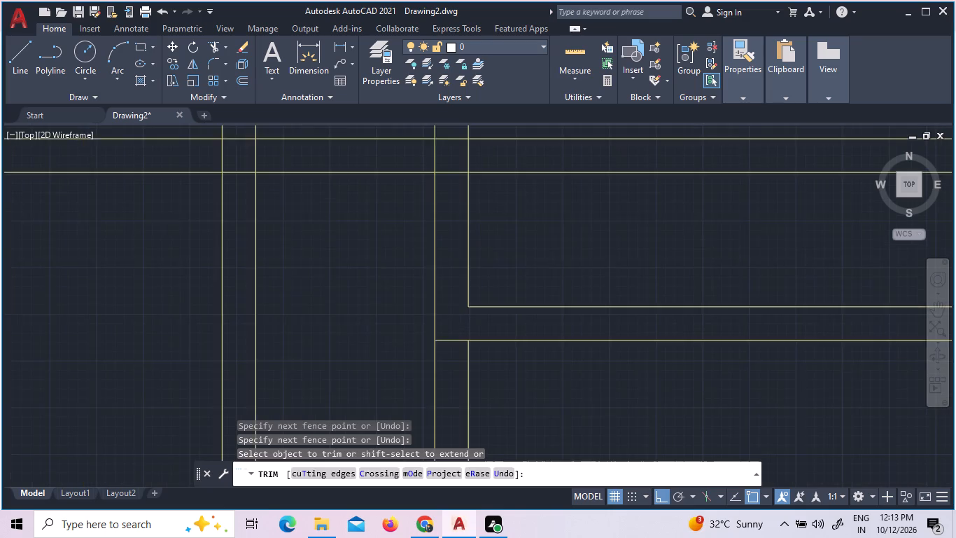
scroll(453, 305, "down", 1)
scroll(443, 245, "up", 3)
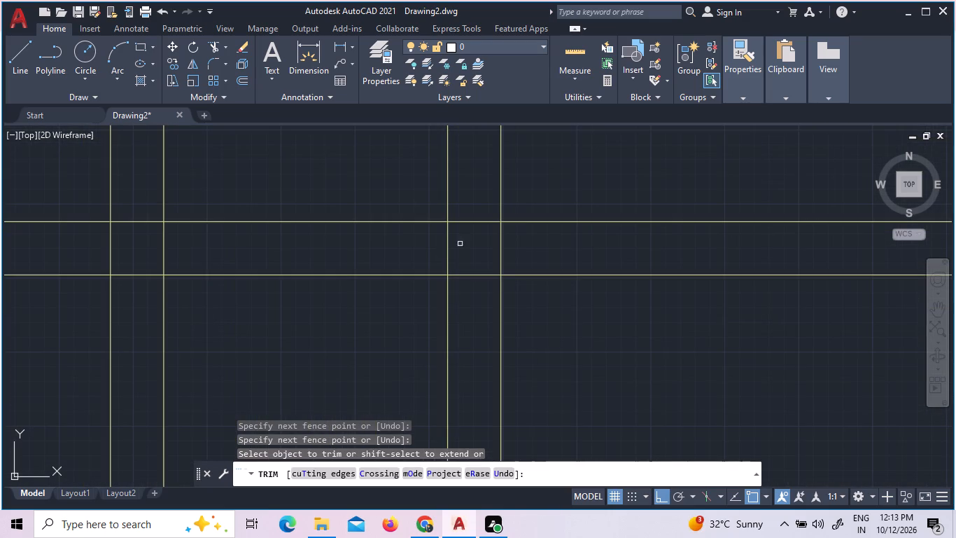
left_click_drag(542, 253, 509, 253)
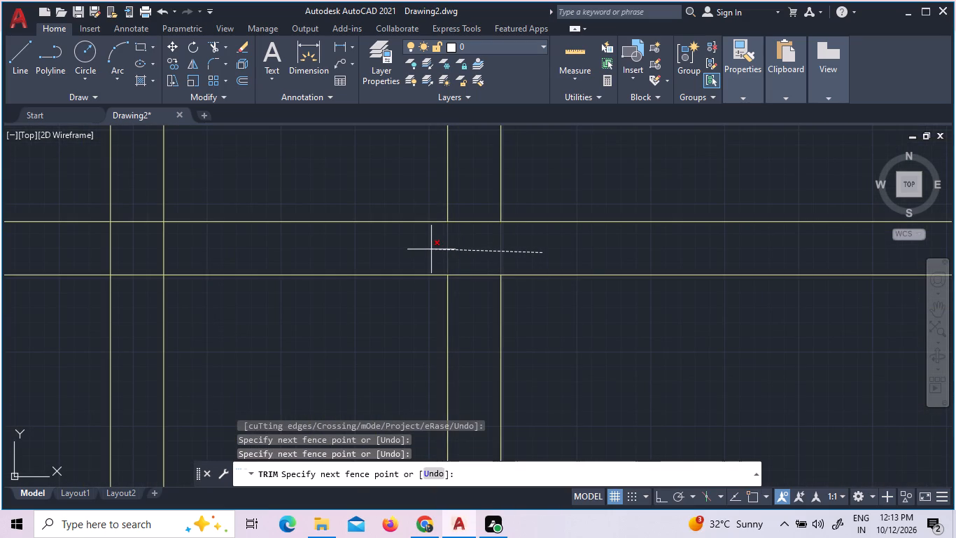
left_click(468, 205)
Trim the remaining lines inside the first horizontal partition's crossings with the second and third vertical partitions.
scroll(484, 237, "down", 5)
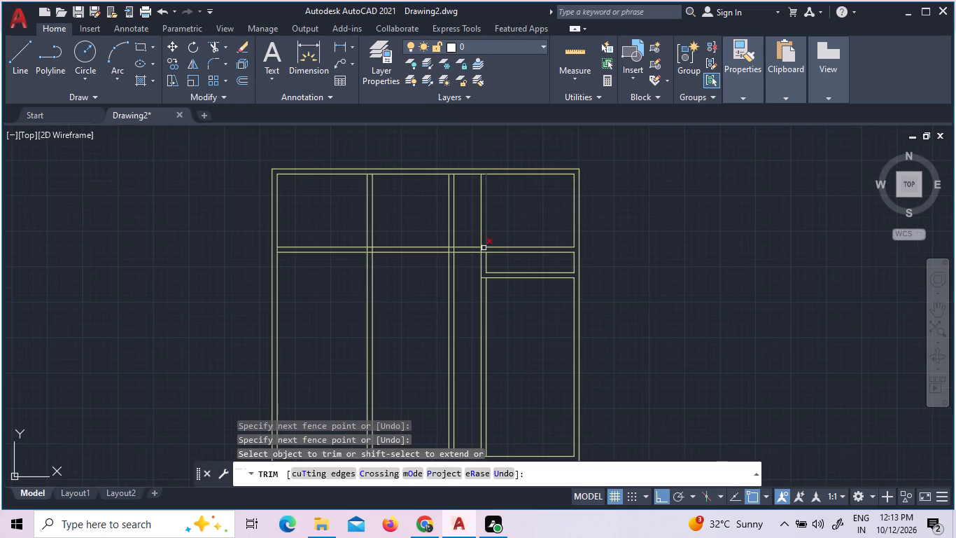
scroll(468, 242, "up", 4)
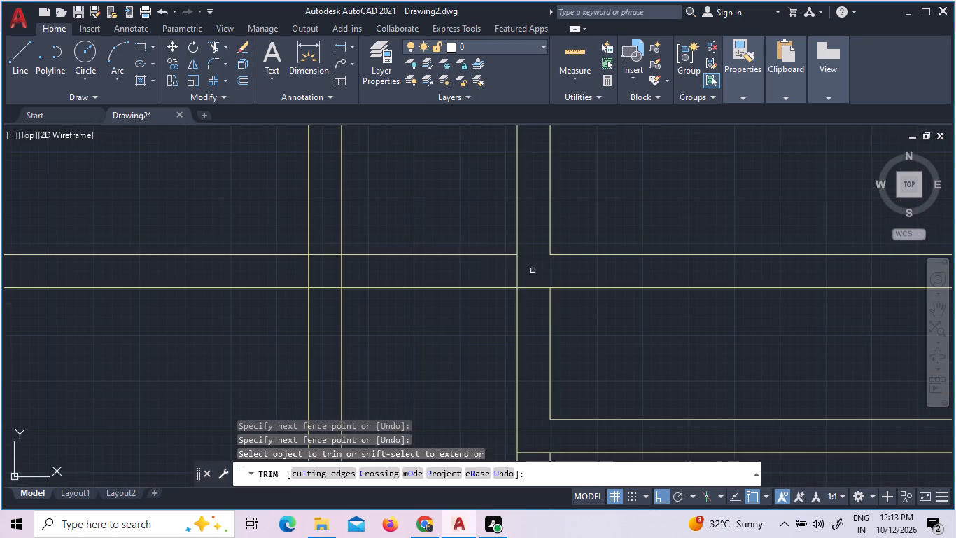
left_click_drag(533, 270, 528, 277)
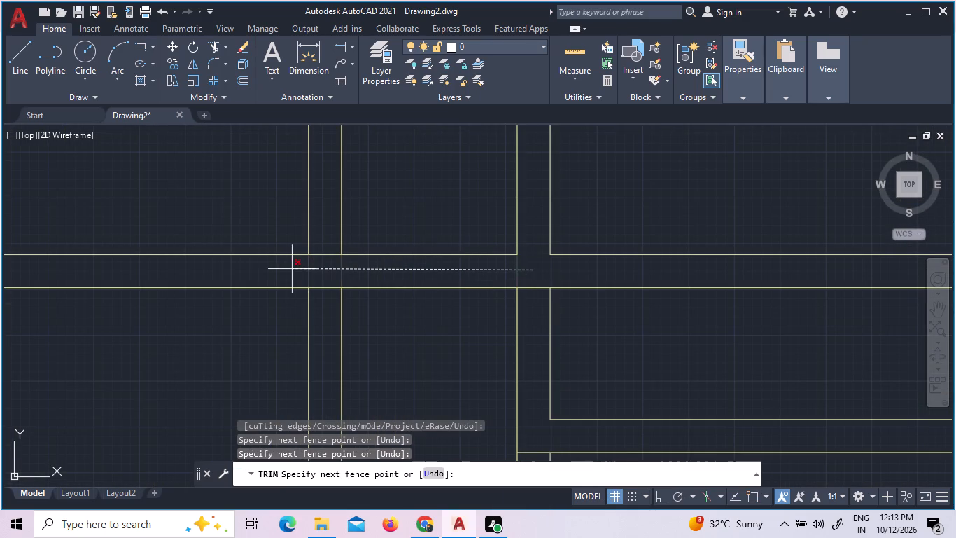
left_click(290, 269)
left_click(326, 269)
left_click(328, 210)
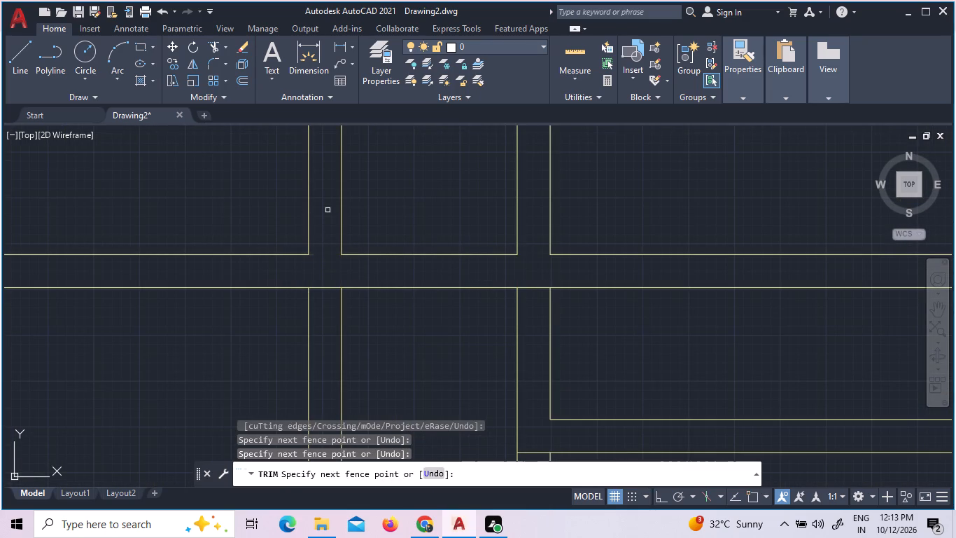
left_click(339, 252)
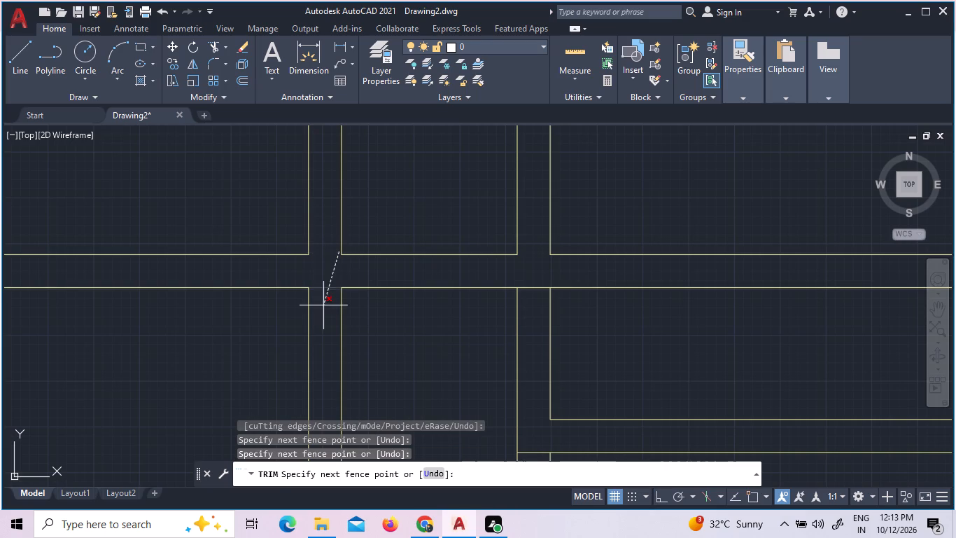
left_click(323, 307)
scroll(323, 307, "down", 2)
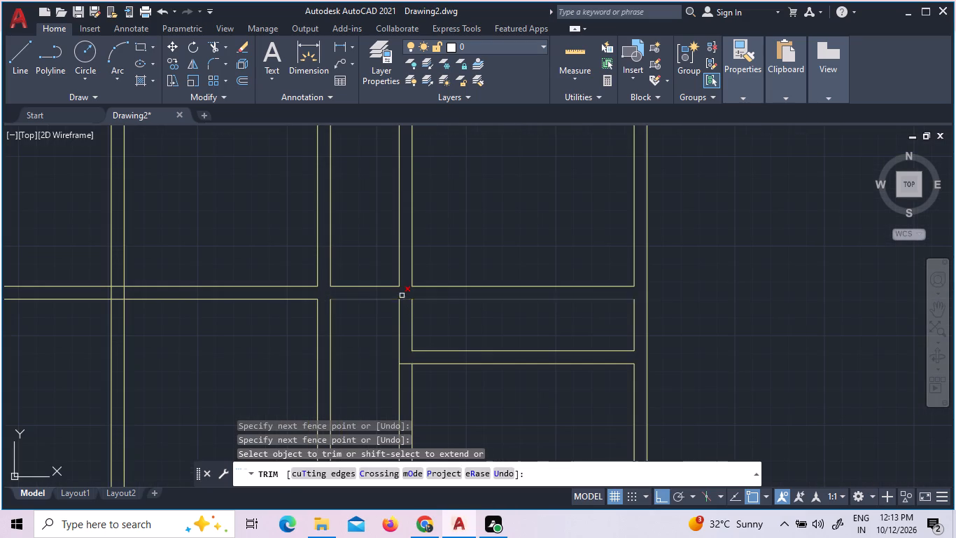
left_click(402, 296)
left_click(405, 319)
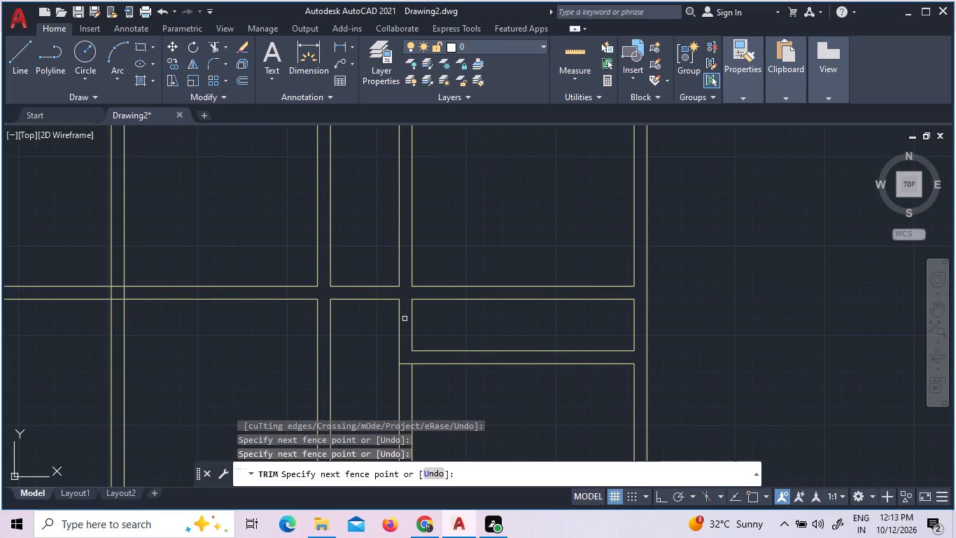
Trim all the lines inside the first horizontal partition's crossing with the first vertical partition.
scroll(328, 325, "down", 2)
scroll(269, 312, "up", 2)
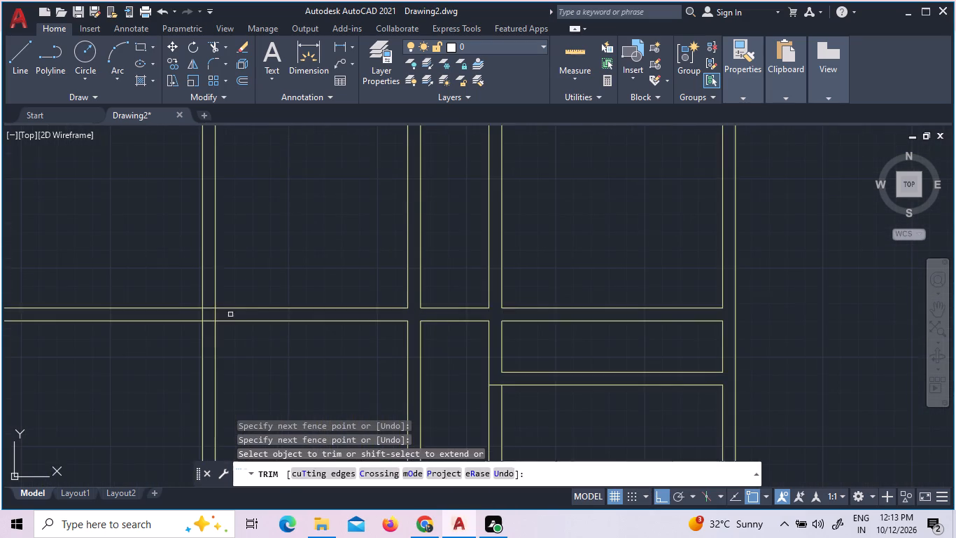
scroll(153, 307, "up", 2)
left_click(240, 329)
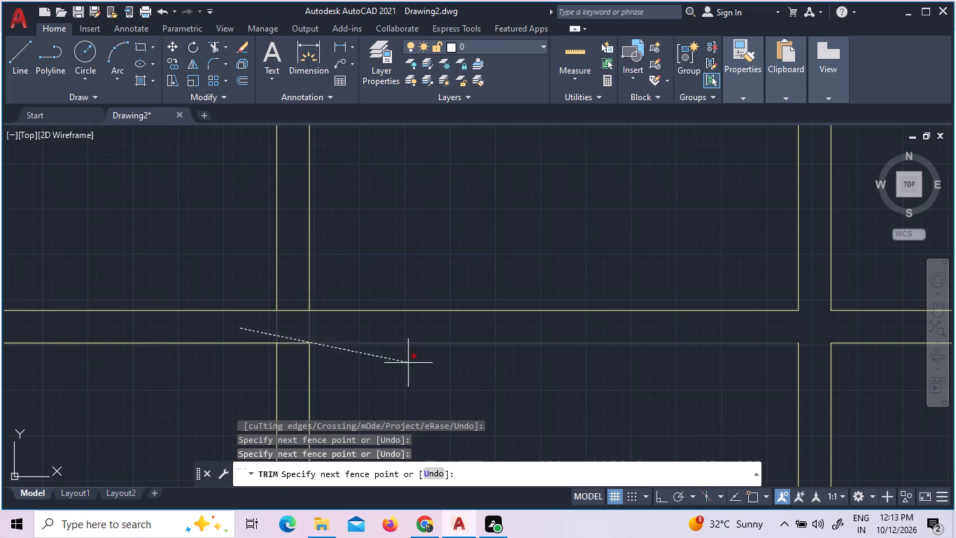
left_click(384, 334)
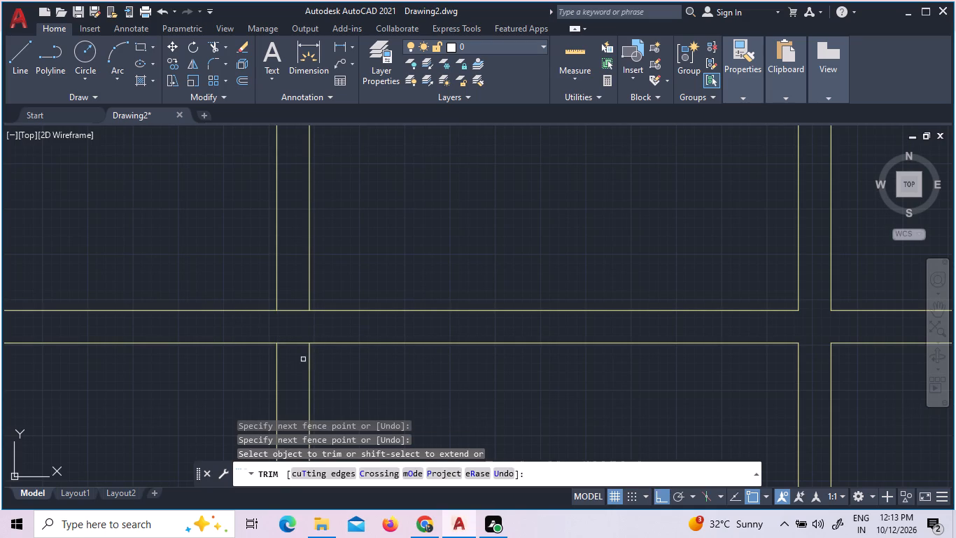
left_click(301, 361)
left_click(293, 277)
Trim the west outer wall's inner line between the first horizontal partition's two lines to open the wall junction.
scroll(314, 293, "down", 4)
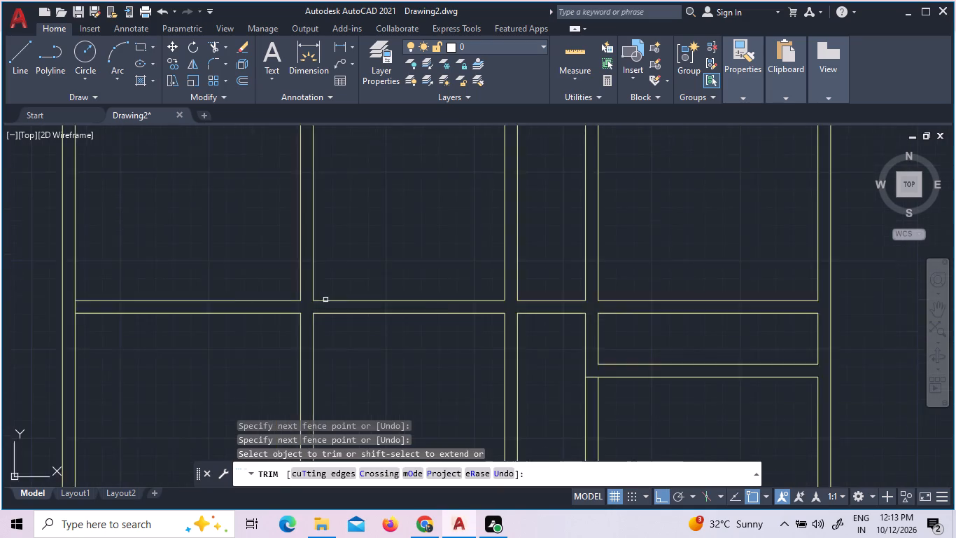
scroll(325, 301, "down", 1)
scroll(263, 301, "up", 6)
left_click(266, 303)
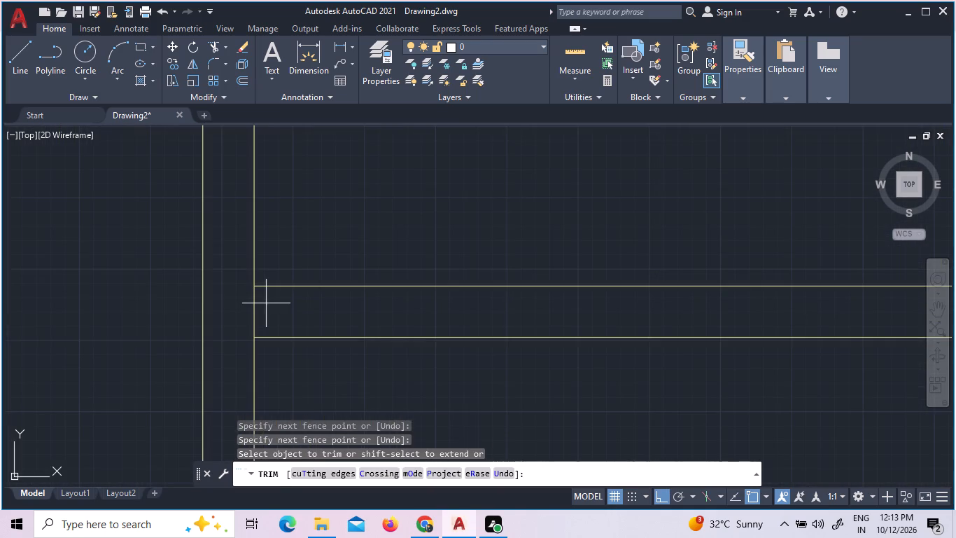
left_click(249, 310)
Trim the north outer wall's inner line between the first vertical partition's two lines.
scroll(251, 311, "down", 4)
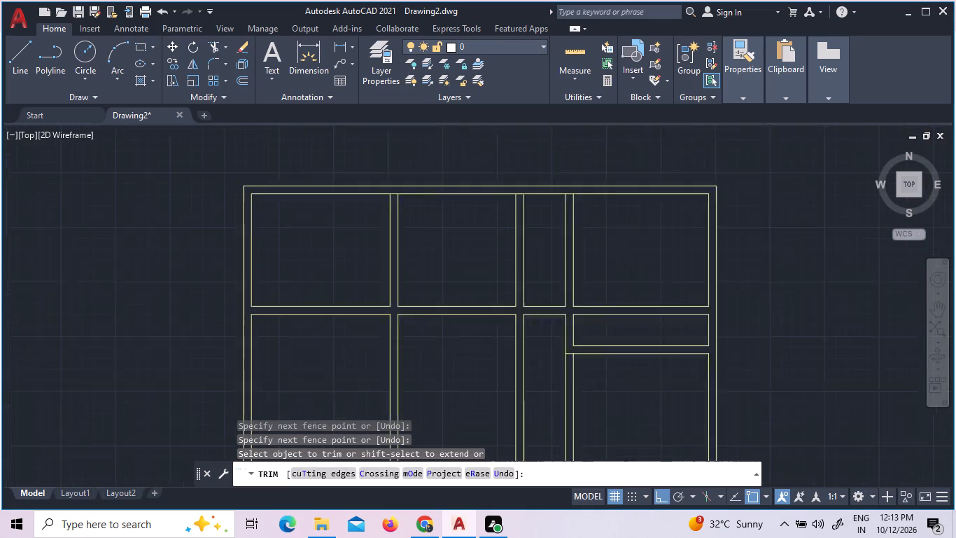
scroll(251, 311, "down", 1)
scroll(317, 247, "up", 2)
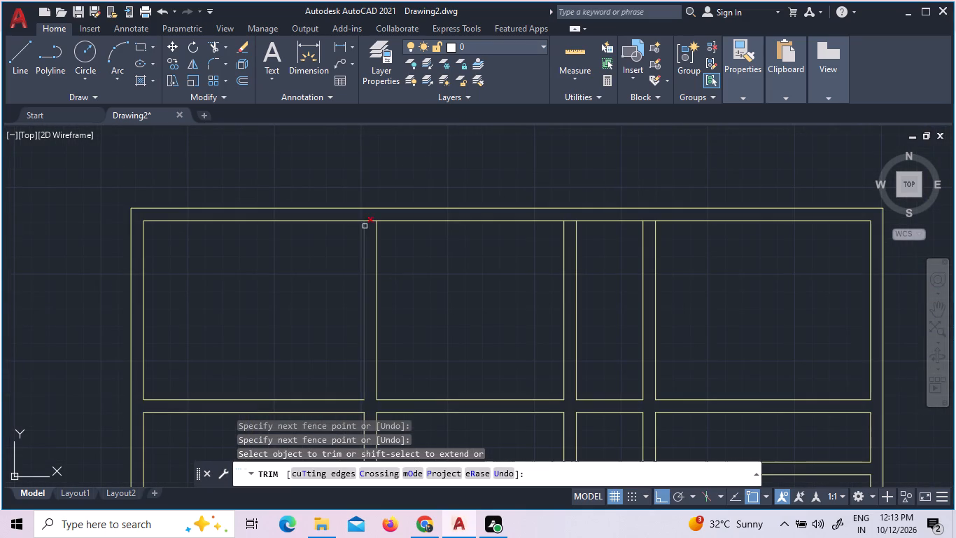
scroll(369, 223, "up", 3)
left_click(369, 223)
left_click(367, 206)
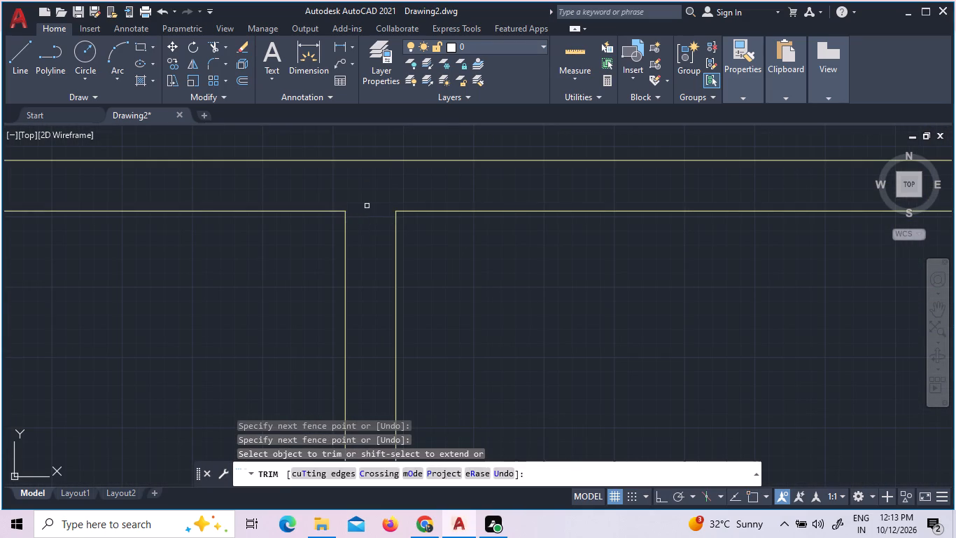
Trim the north outer wall's inner line between the second vertical partition's two lines.
scroll(359, 243, "down", 3)
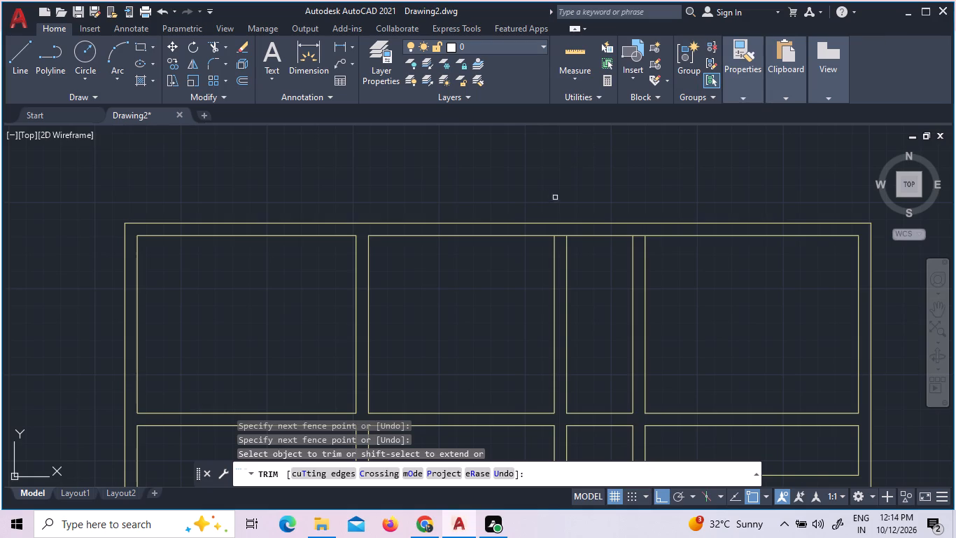
scroll(573, 233, "up", 4)
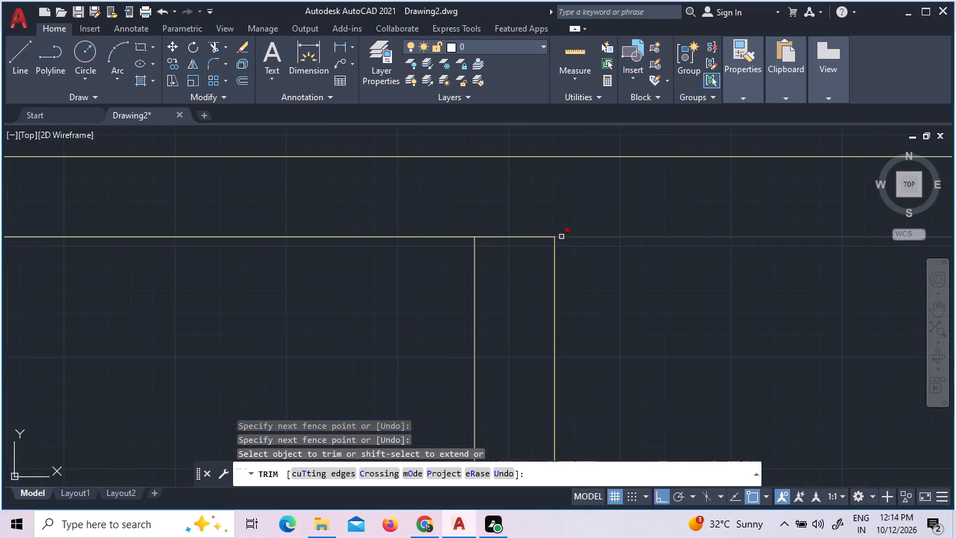
left_click_drag(530, 206, 512, 223)
left_click(512, 268)
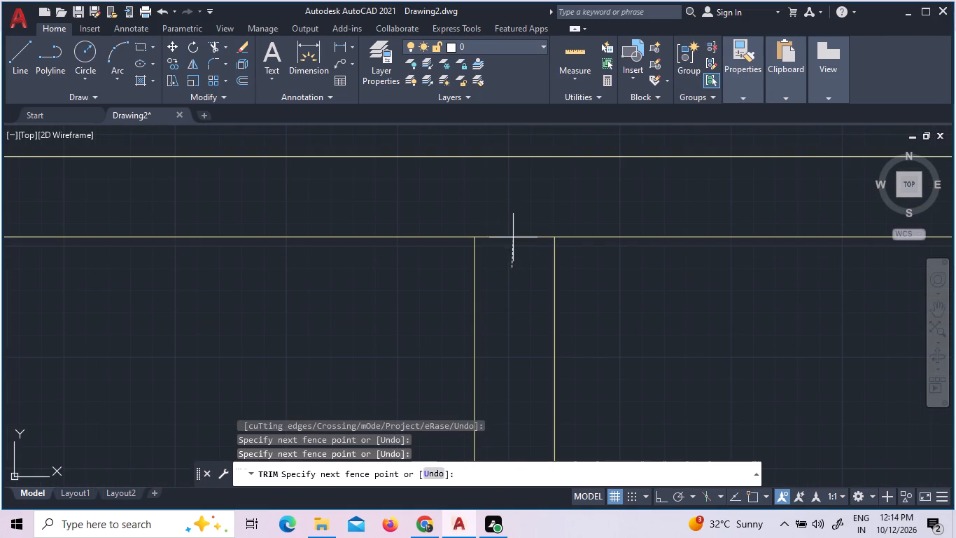
left_click(509, 231)
Trim the north outer wall's inner line between the third vertical partition's two lines.
scroll(509, 231, "down", 4)
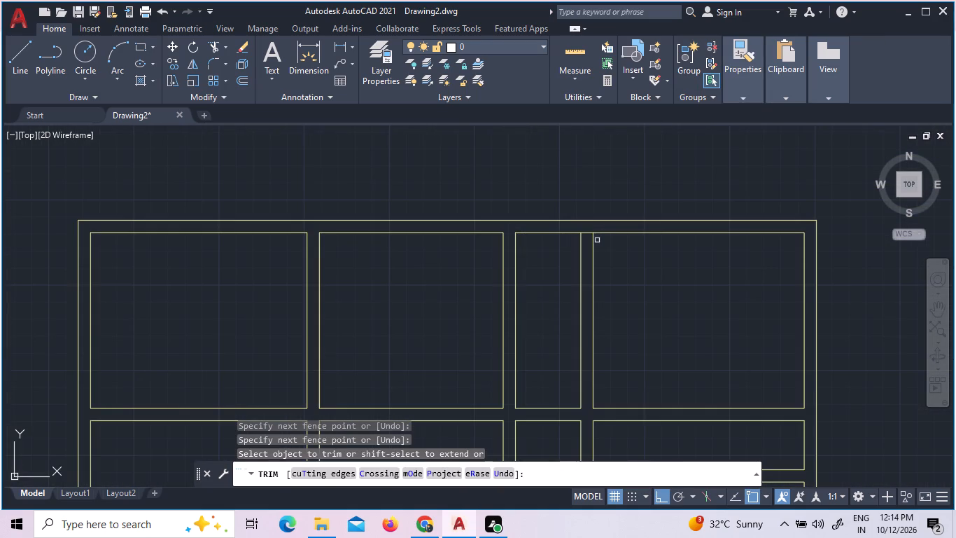
scroll(582, 221, "up", 4)
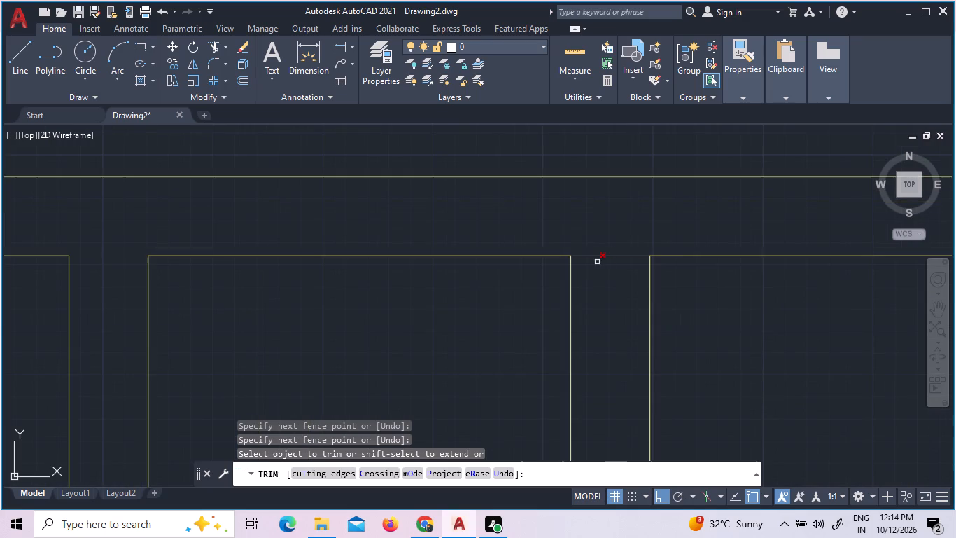
left_click(612, 276)
left_click(598, 240)
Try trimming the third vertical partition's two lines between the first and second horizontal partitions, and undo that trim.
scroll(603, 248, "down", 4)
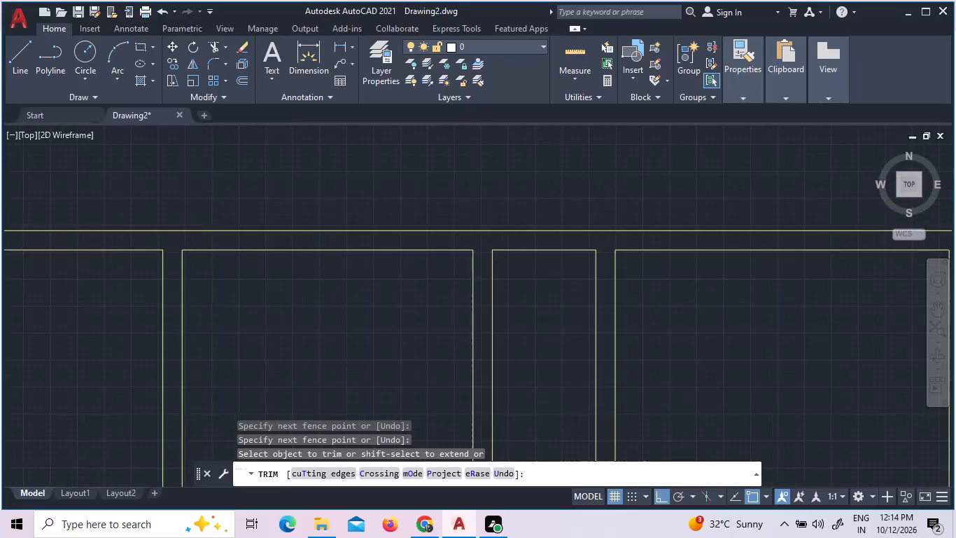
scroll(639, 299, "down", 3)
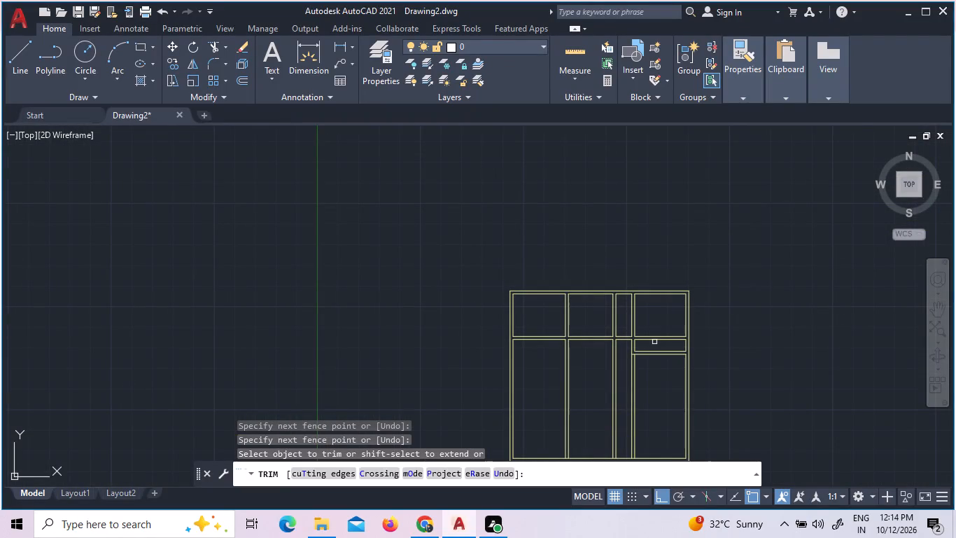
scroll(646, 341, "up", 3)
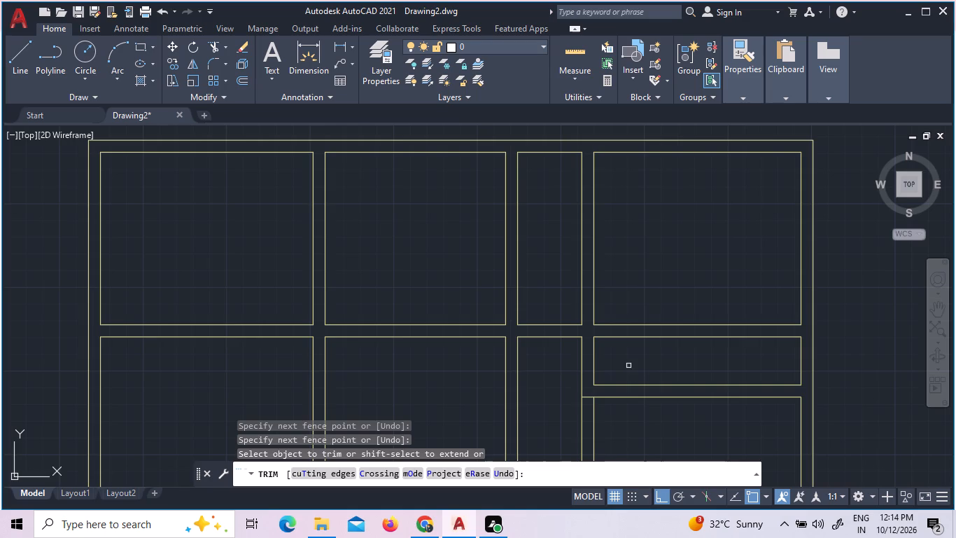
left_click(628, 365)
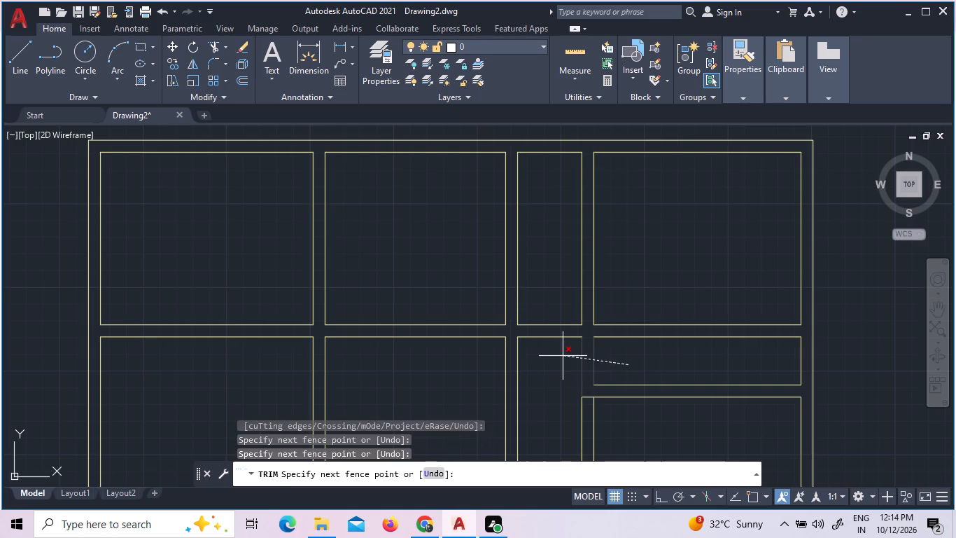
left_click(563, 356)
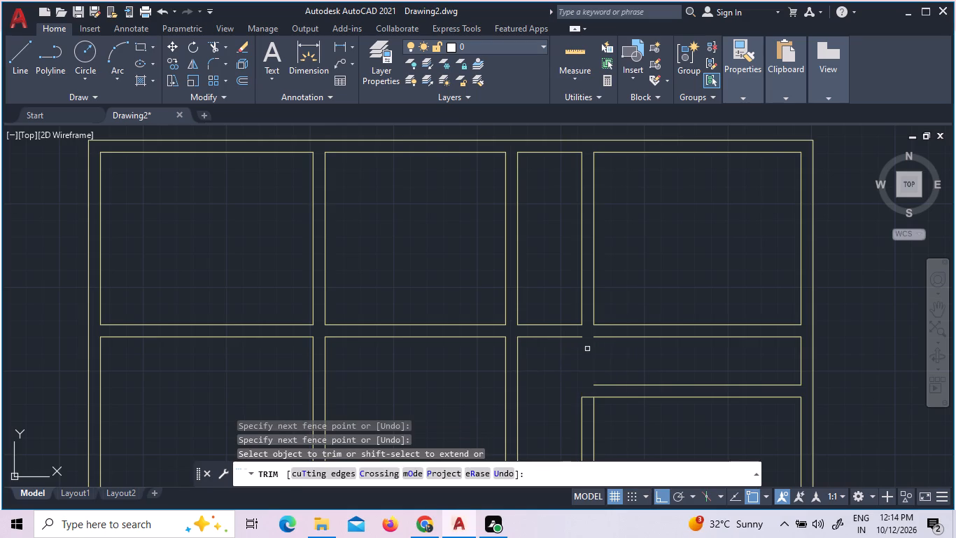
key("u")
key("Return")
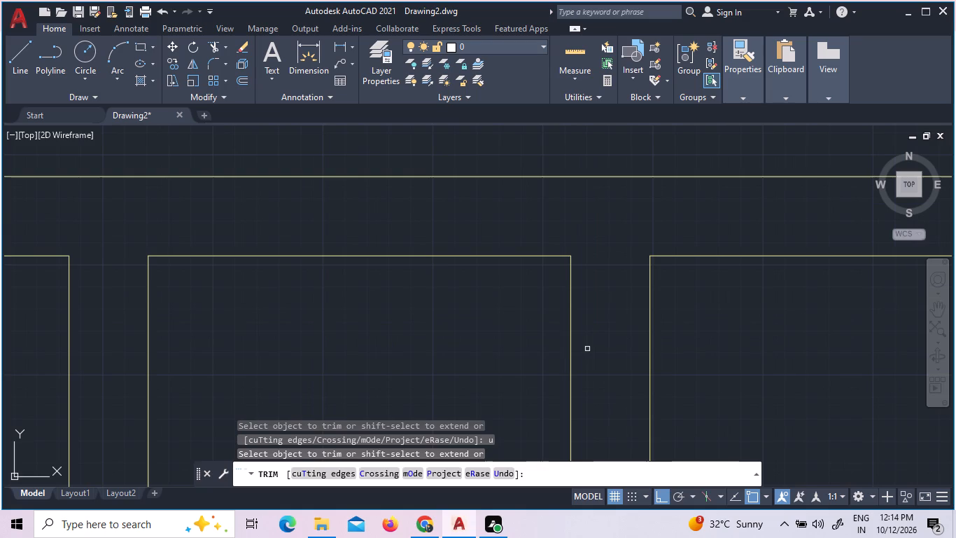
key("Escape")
Join the first horizontal partition's lower line segments on both sides of the third vertical partition into one line.
scroll(576, 359, "down", 7)
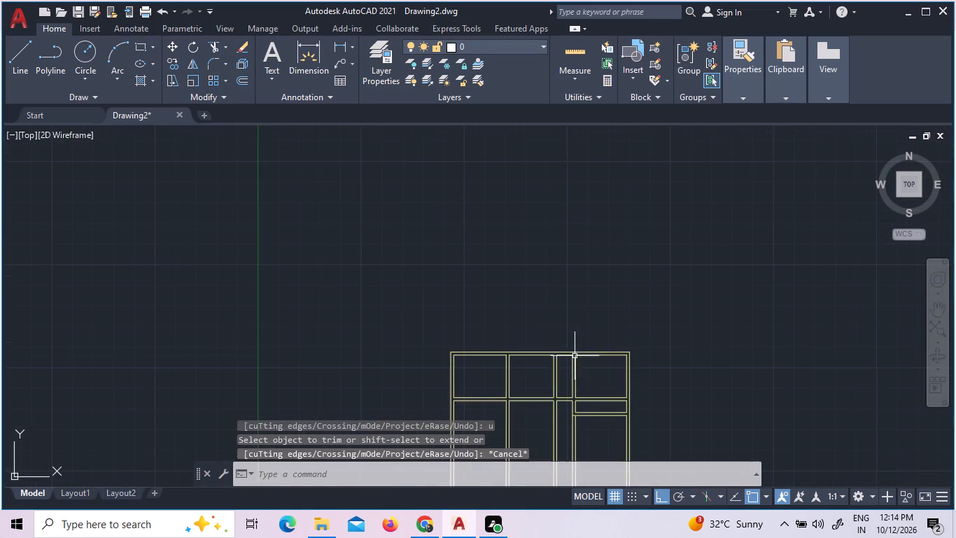
scroll(577, 414, "up", 5)
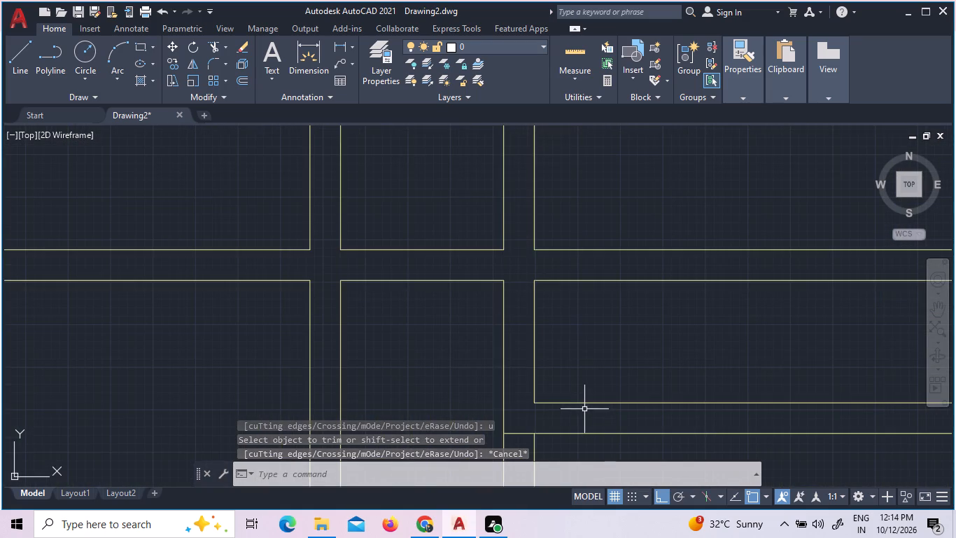
key("j")
key("Return")
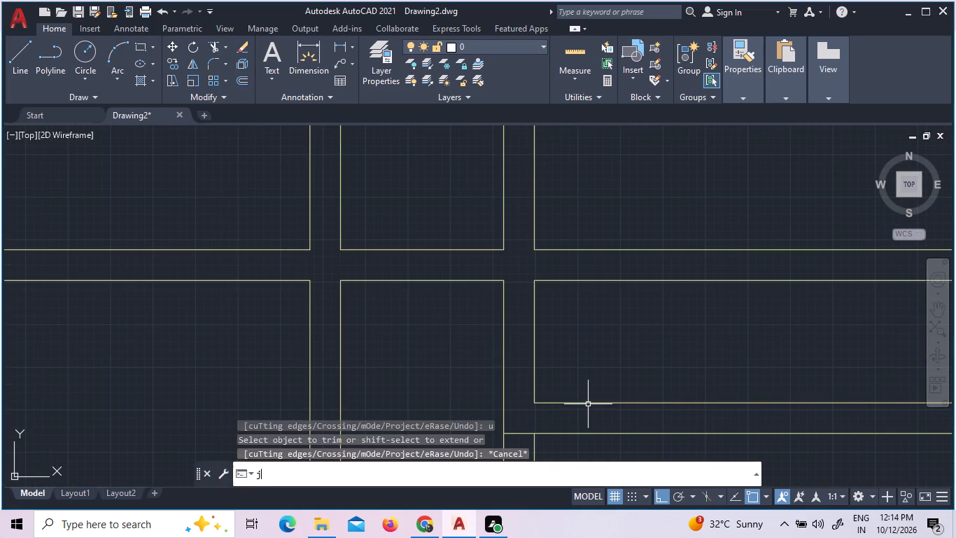
left_click(554, 284)
left_click(549, 275)
left_click(493, 296)
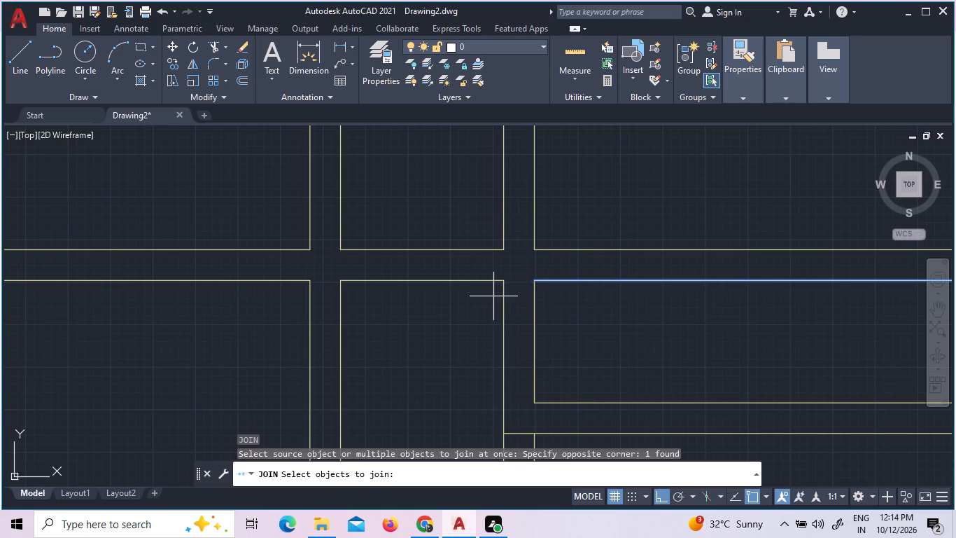
left_click(484, 271)
key("Return")
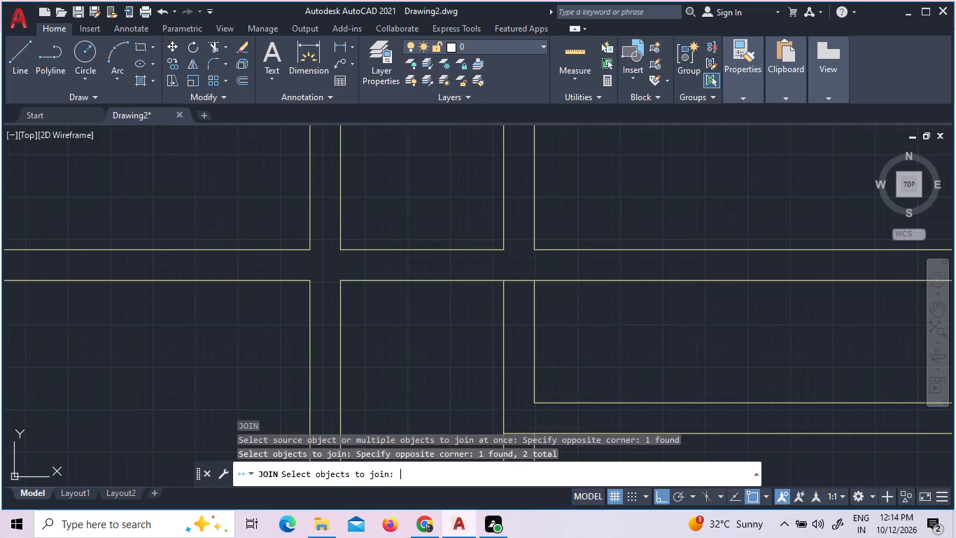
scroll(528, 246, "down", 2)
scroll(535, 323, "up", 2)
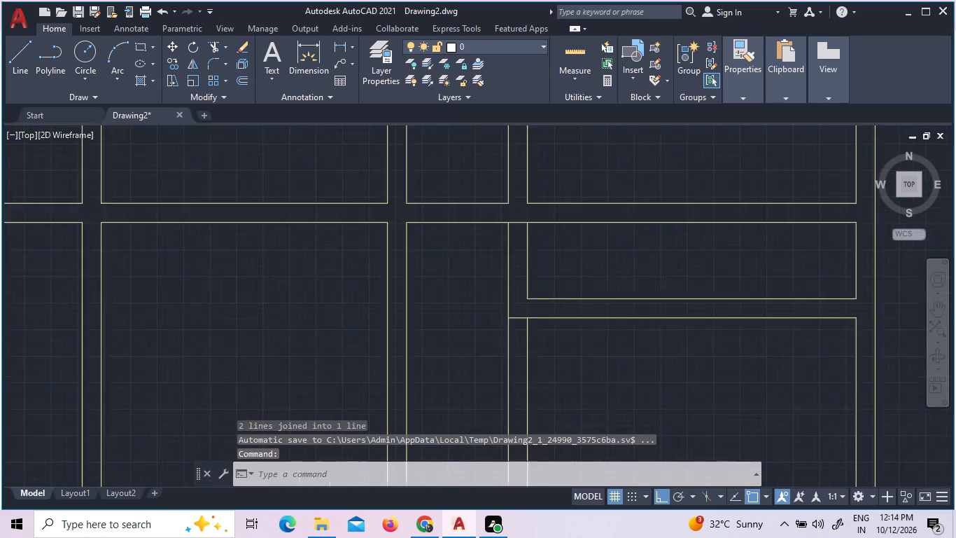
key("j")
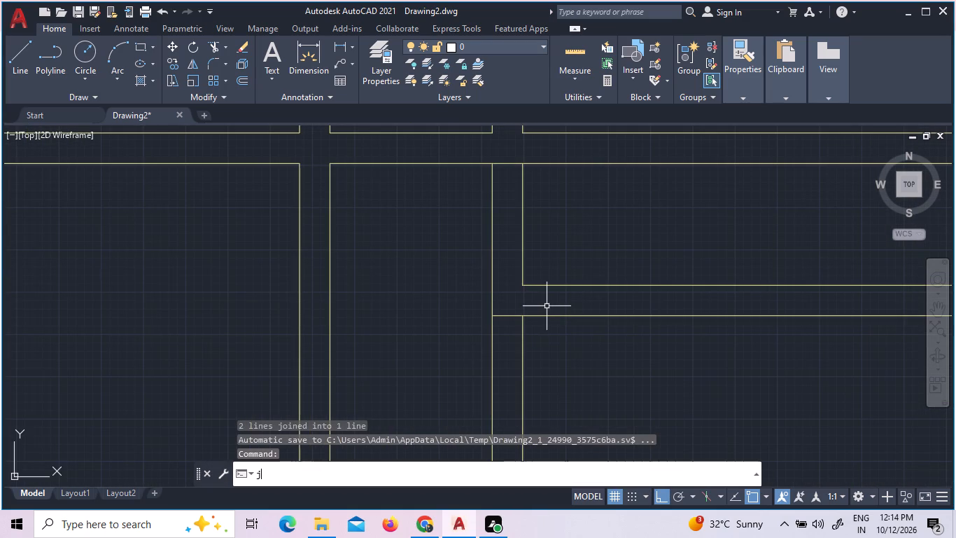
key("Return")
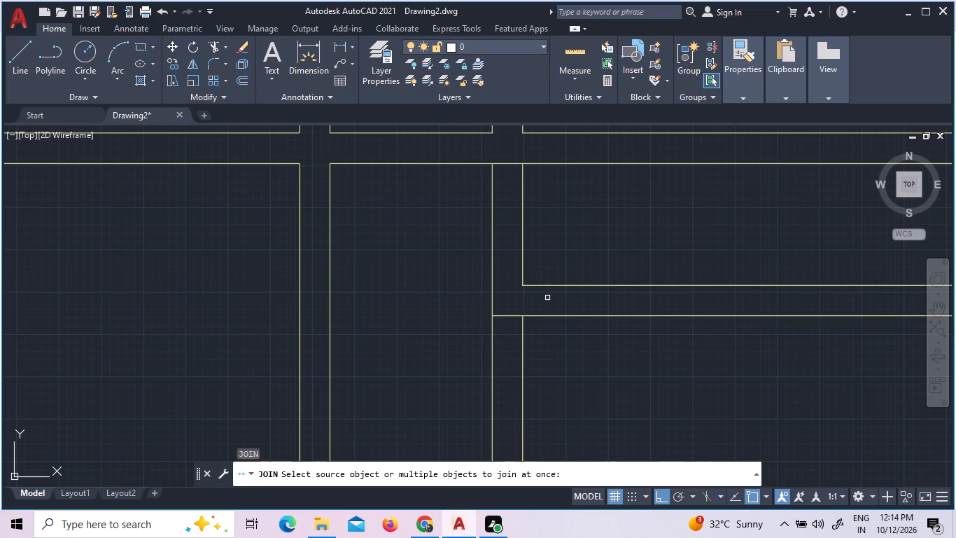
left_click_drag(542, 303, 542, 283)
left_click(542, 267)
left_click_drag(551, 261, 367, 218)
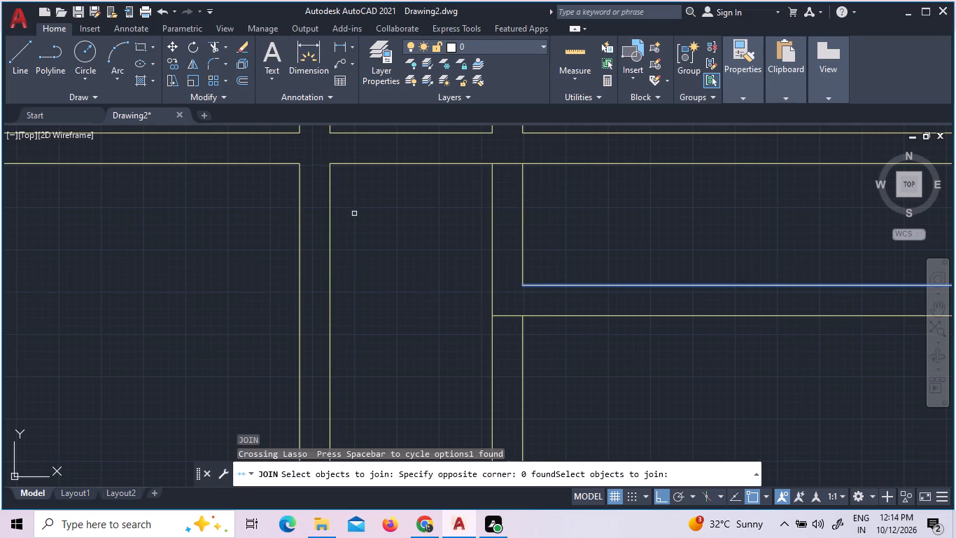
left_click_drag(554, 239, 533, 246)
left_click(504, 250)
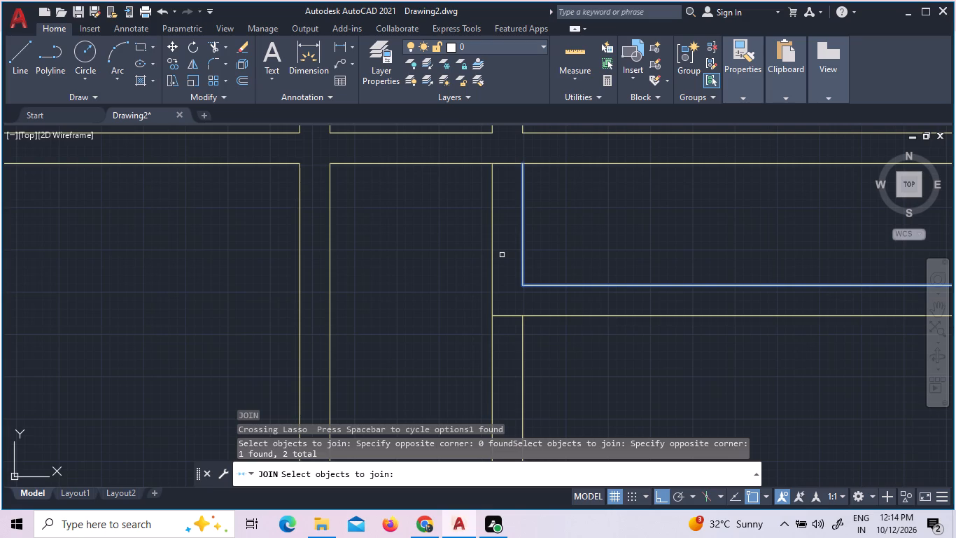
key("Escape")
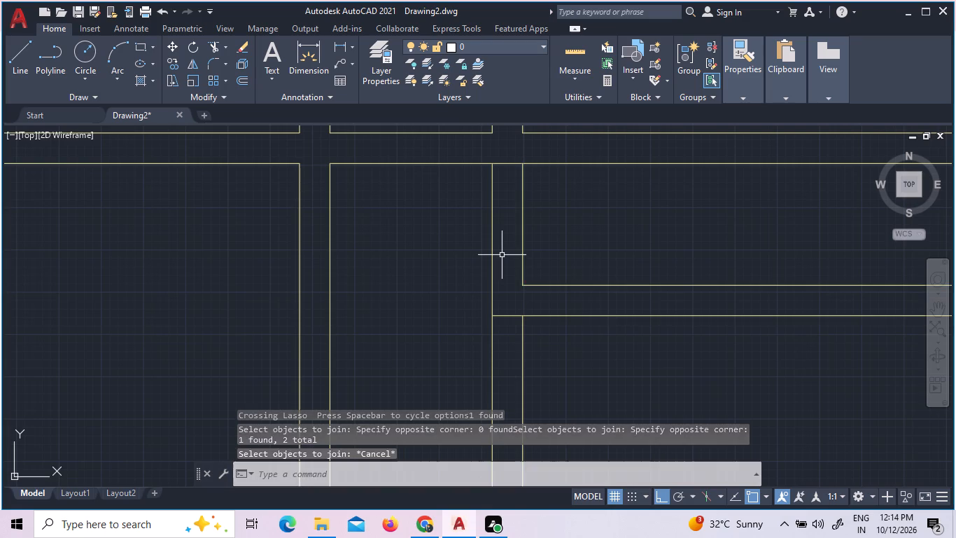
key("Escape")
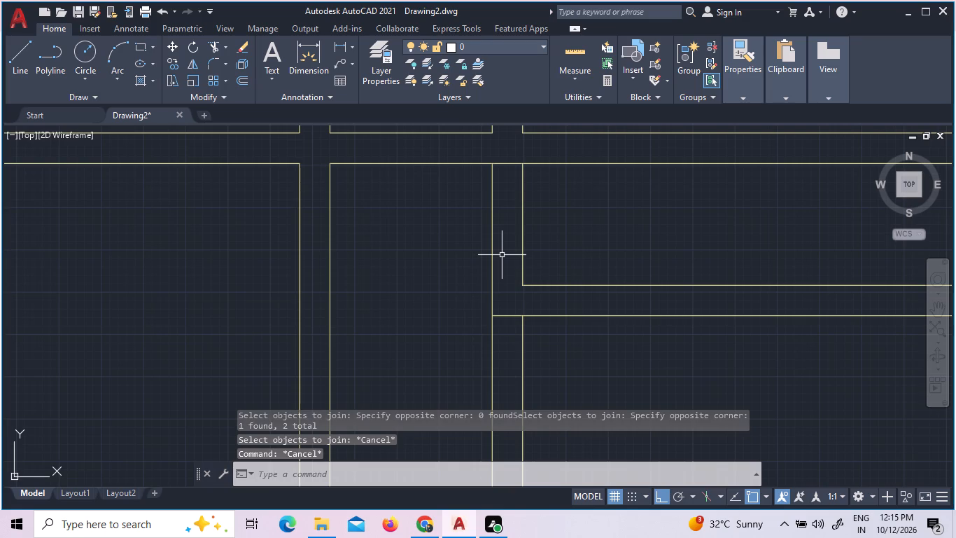
Join the third vertical partition's east line segments above and below the second horizontal partition into one line.
key("j")
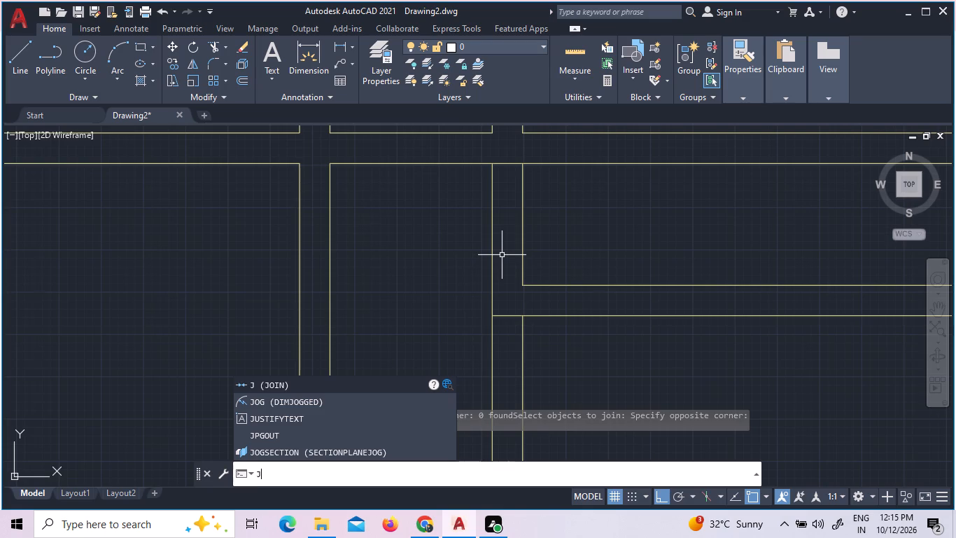
key("Return")
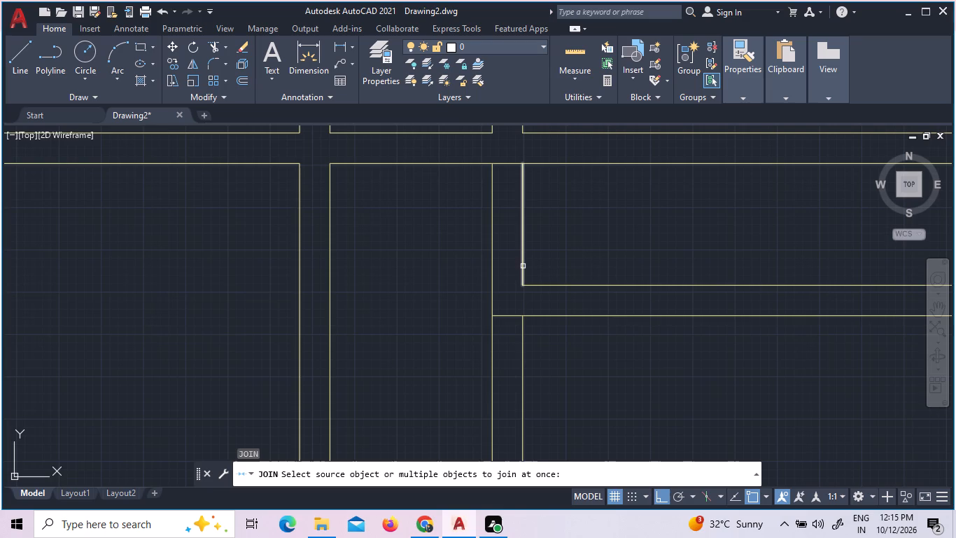
left_click(523, 266)
left_click(523, 334)
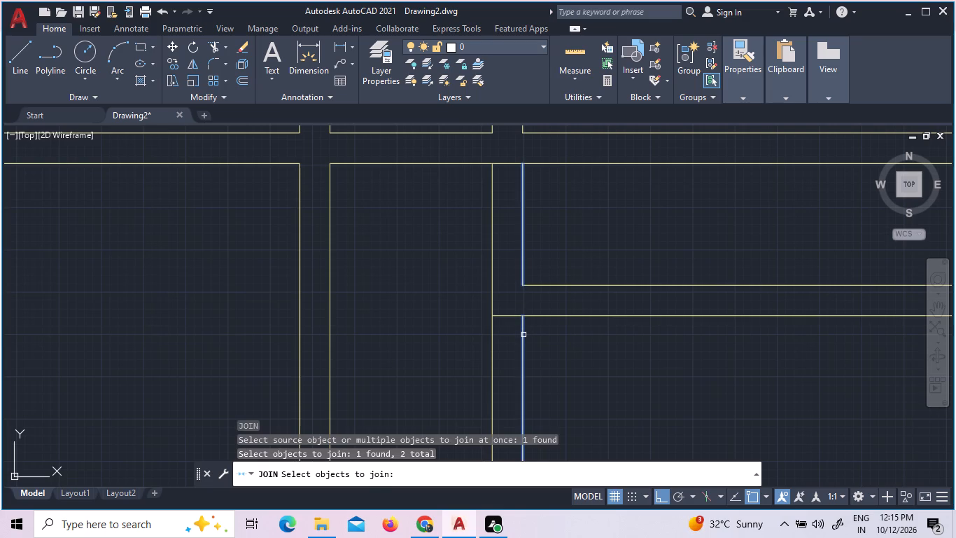
key("Return")
scroll(621, 350, "down", 1)
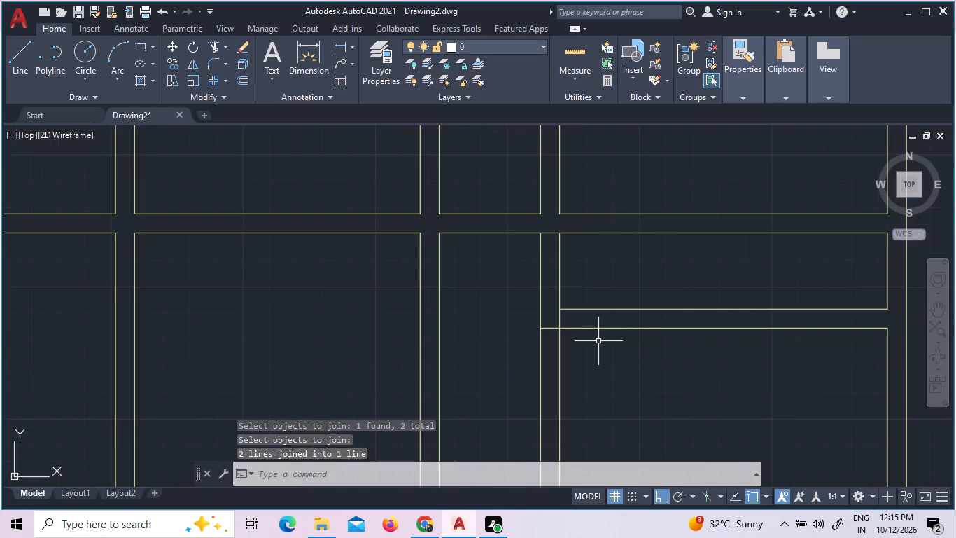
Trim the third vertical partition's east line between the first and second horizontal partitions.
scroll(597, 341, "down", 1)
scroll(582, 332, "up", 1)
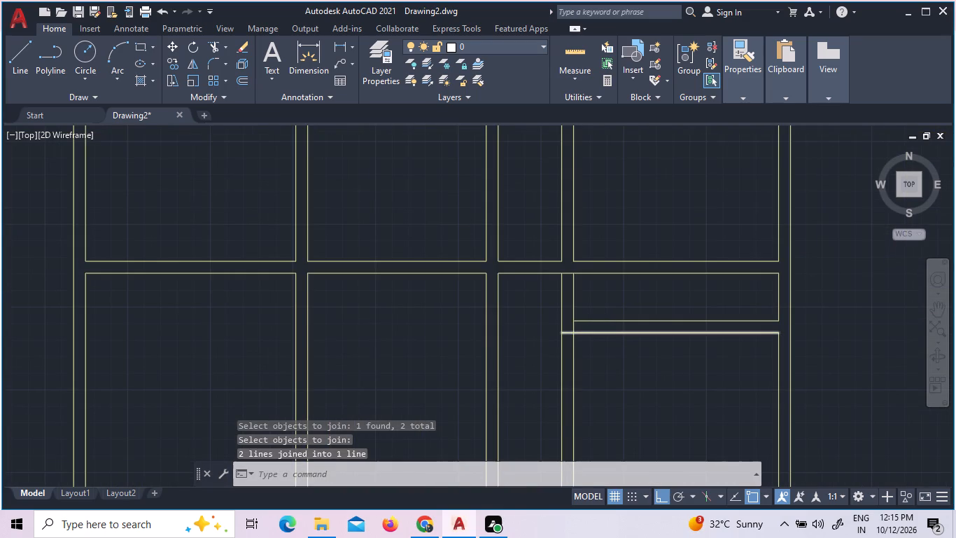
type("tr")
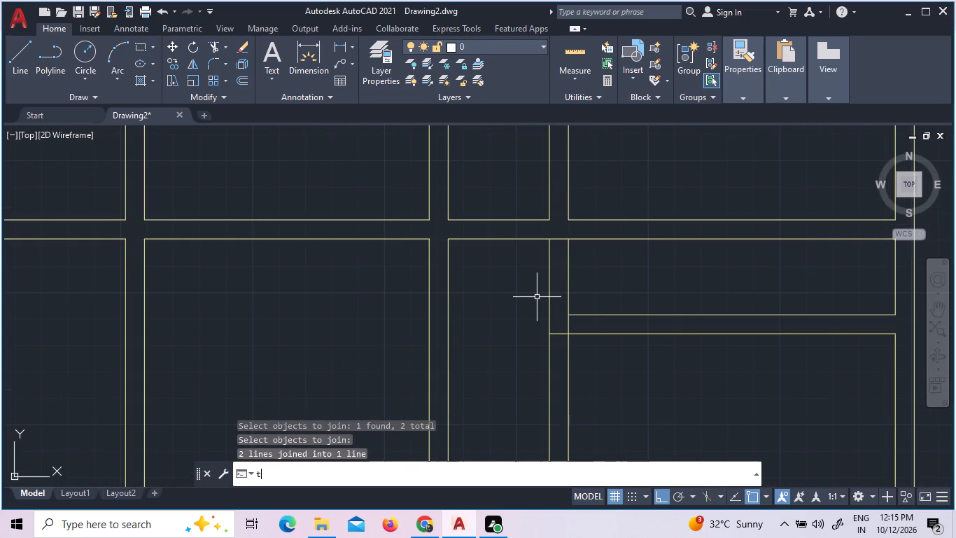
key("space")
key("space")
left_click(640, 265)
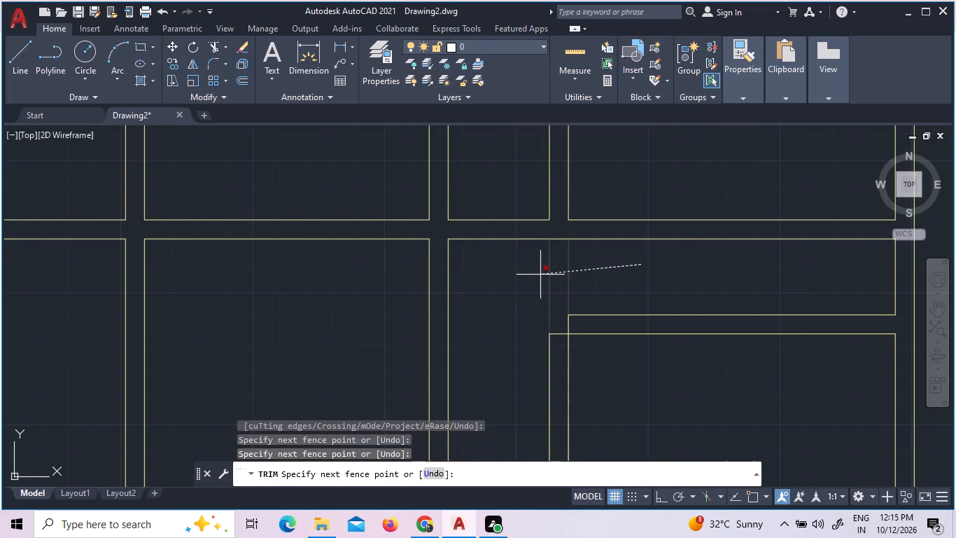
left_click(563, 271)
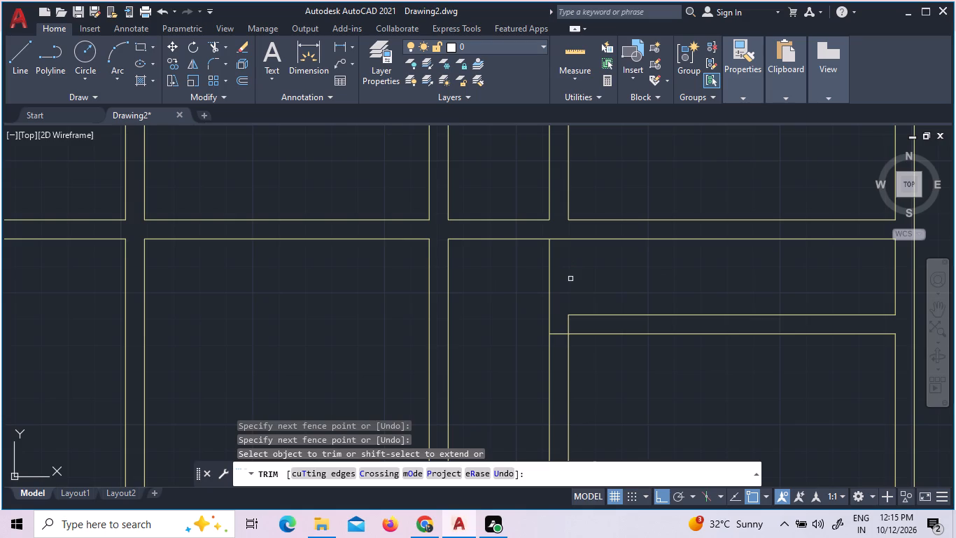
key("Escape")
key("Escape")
Join the third vertical partition's west line segments above and below the first horizontal partition into one line.
key("j")
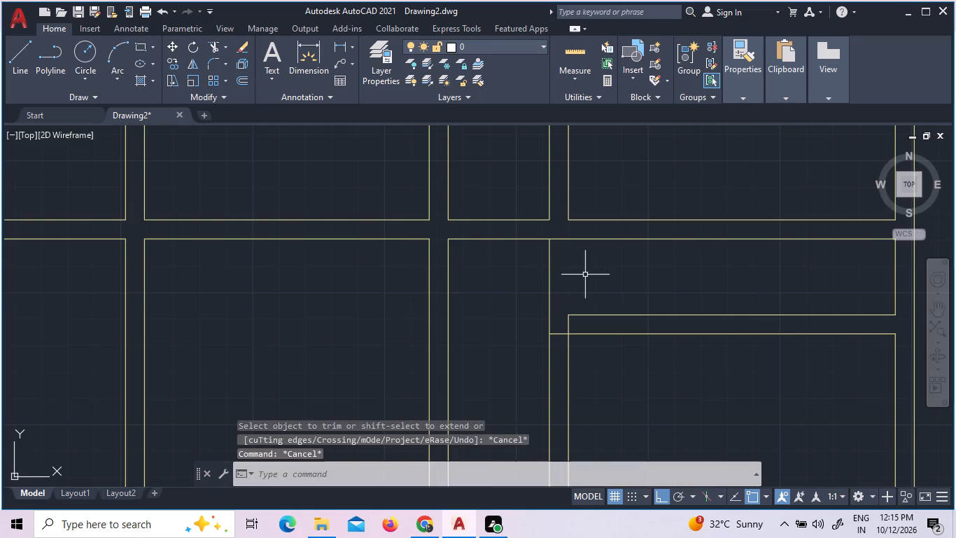
key("space")
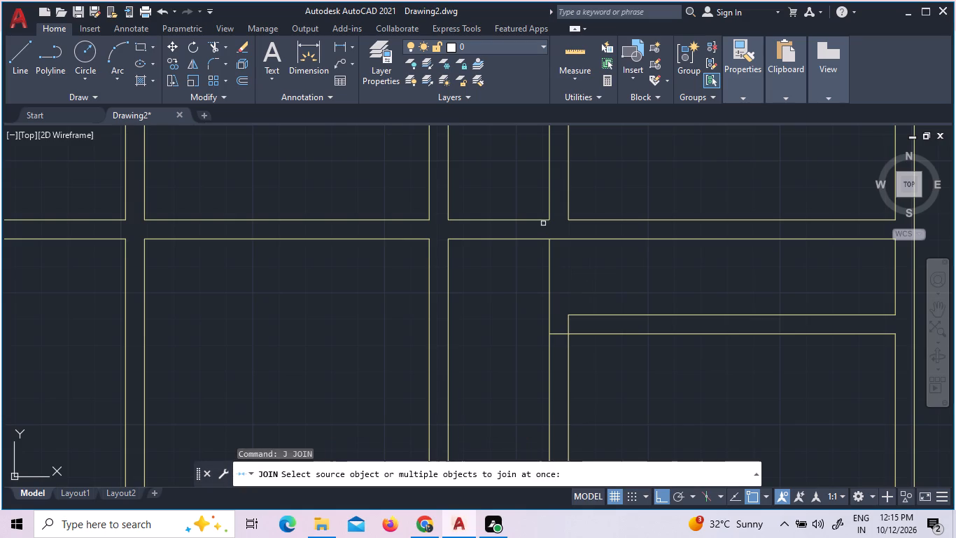
left_click(551, 261)
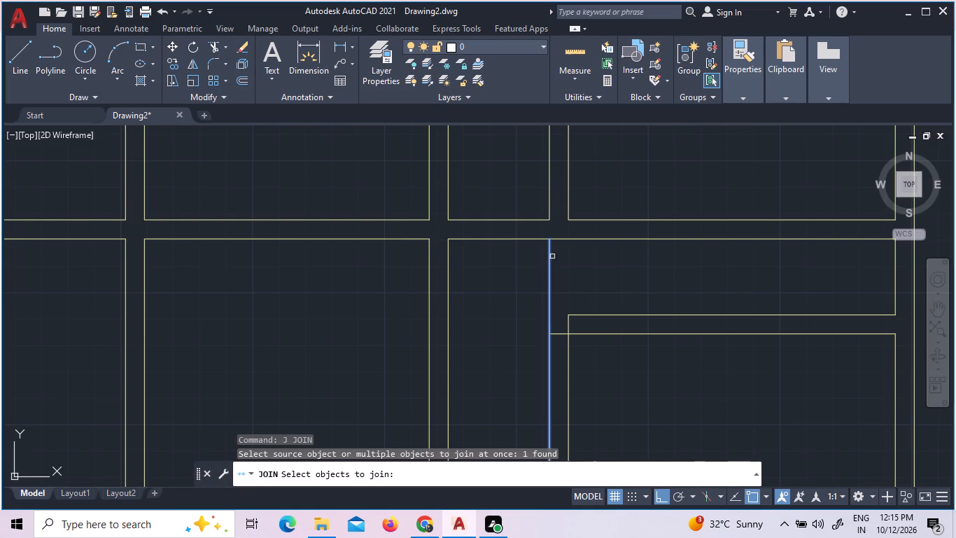
left_click(550, 209)
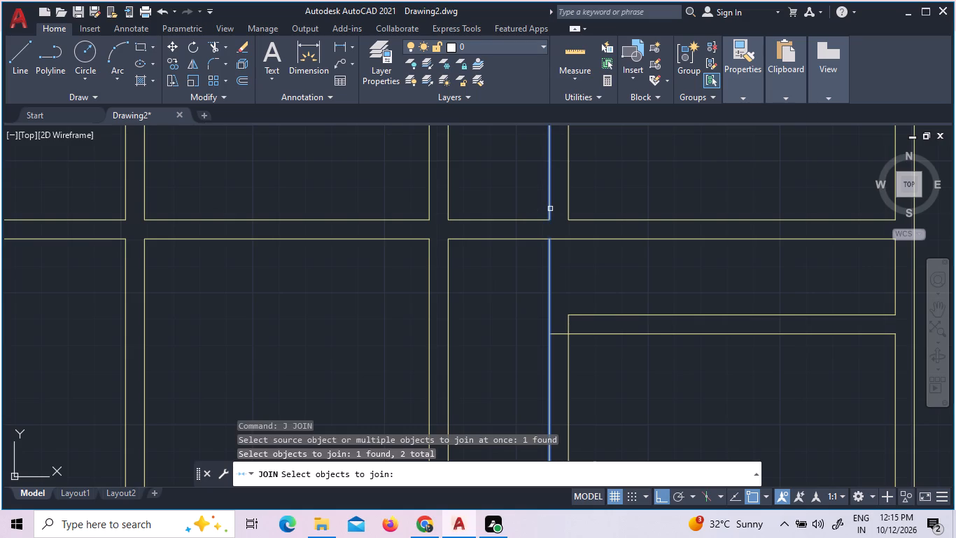
key("Return")
key("Escape")
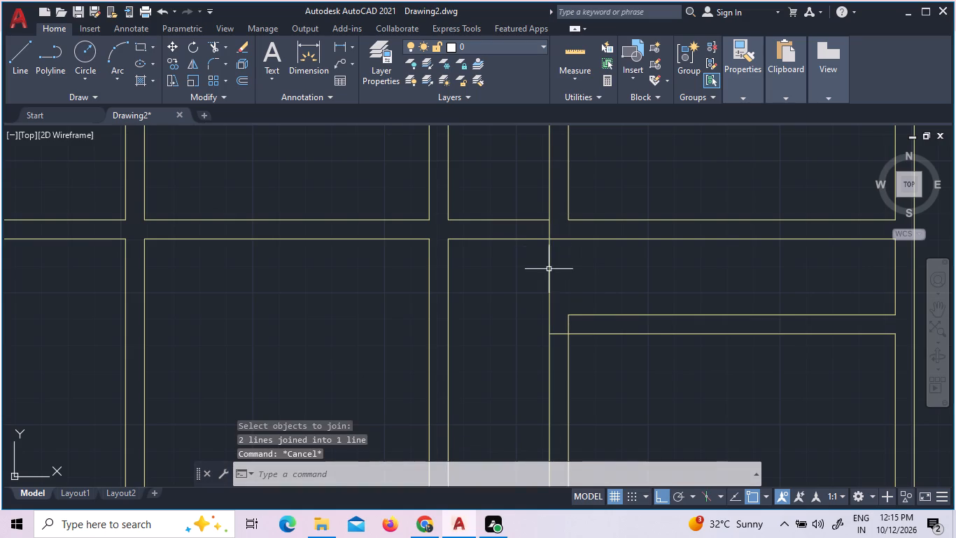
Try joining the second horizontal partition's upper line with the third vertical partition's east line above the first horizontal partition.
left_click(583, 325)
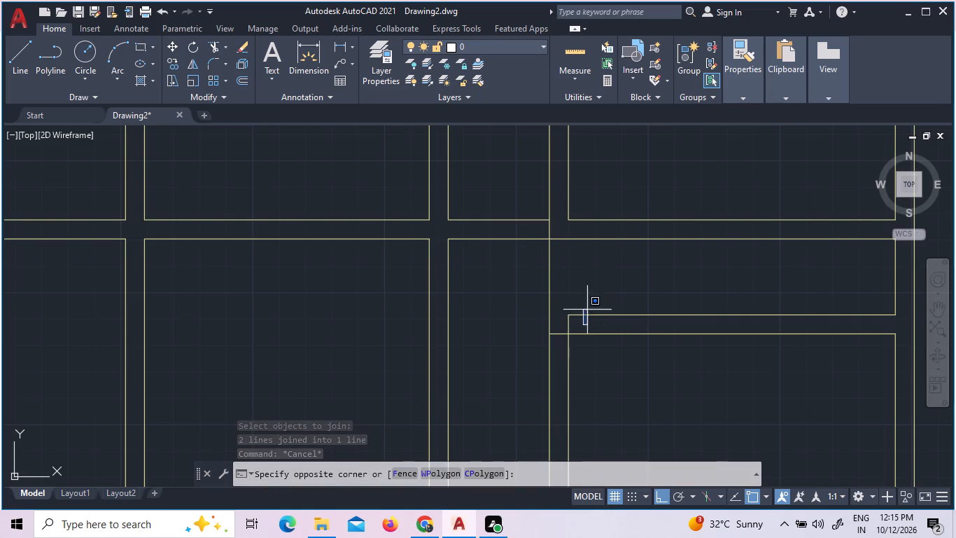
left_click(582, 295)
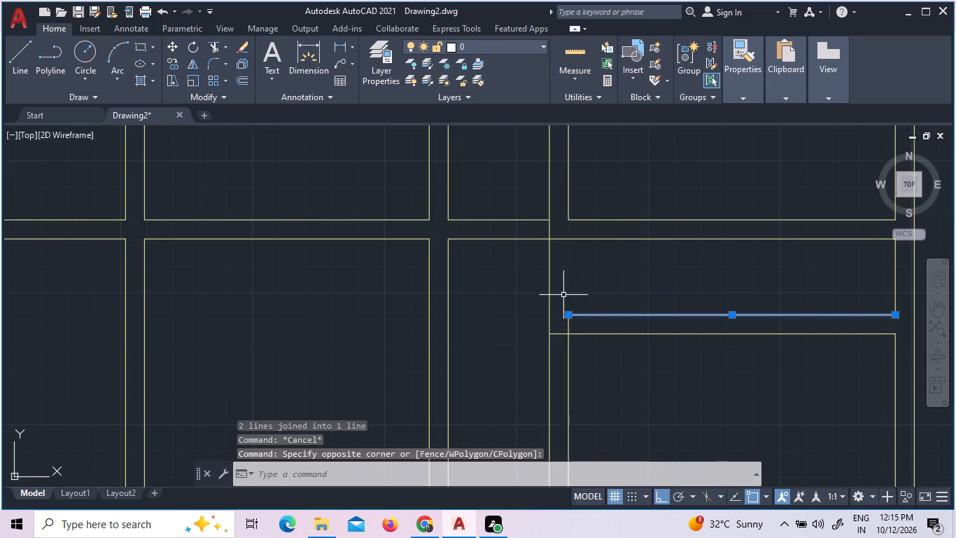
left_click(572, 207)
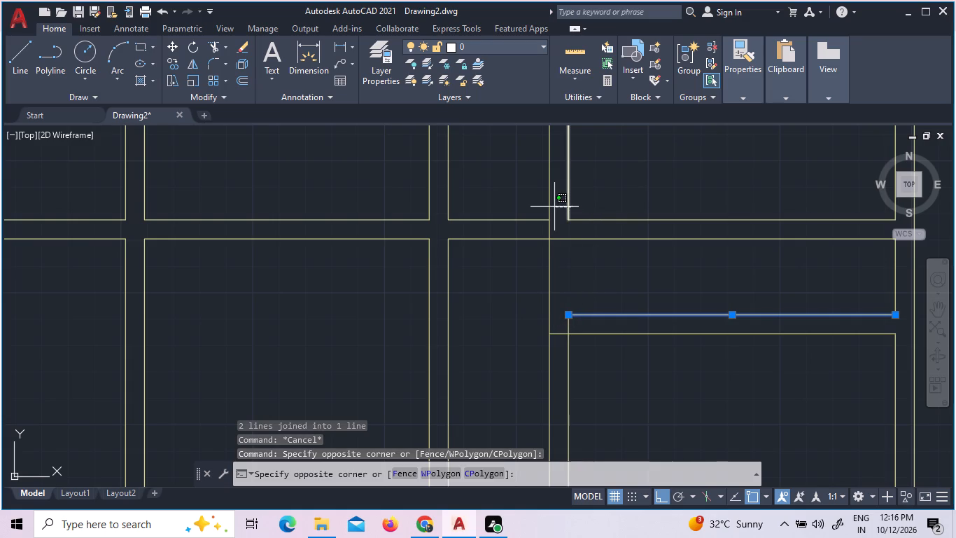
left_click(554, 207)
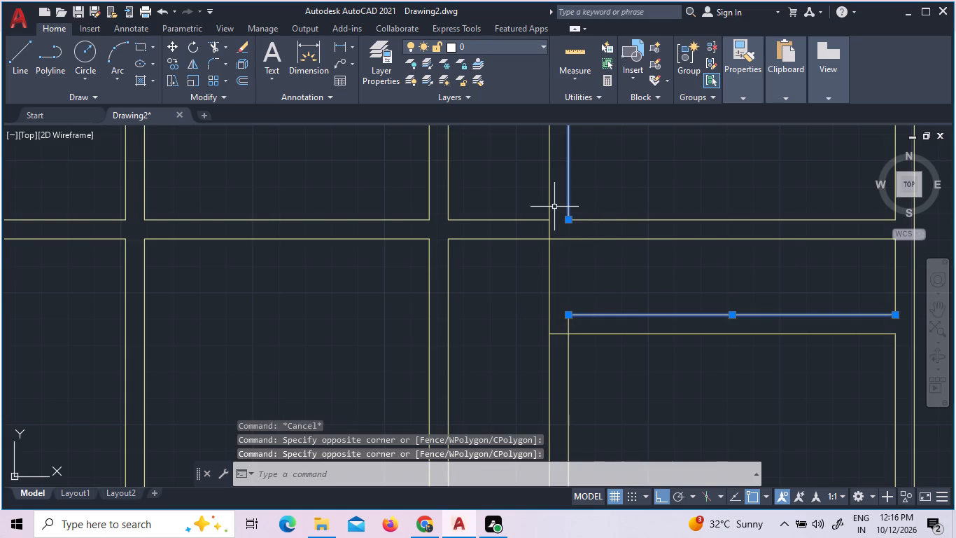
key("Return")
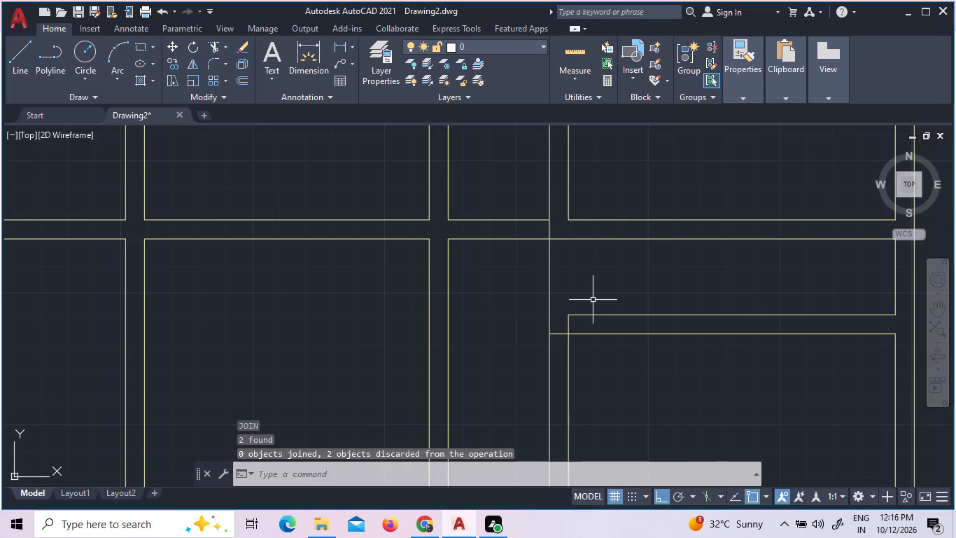
Extend the second horizontal partition's upper line west to the third vertical partition's west line.
type("ex")
key("space")
key("space")
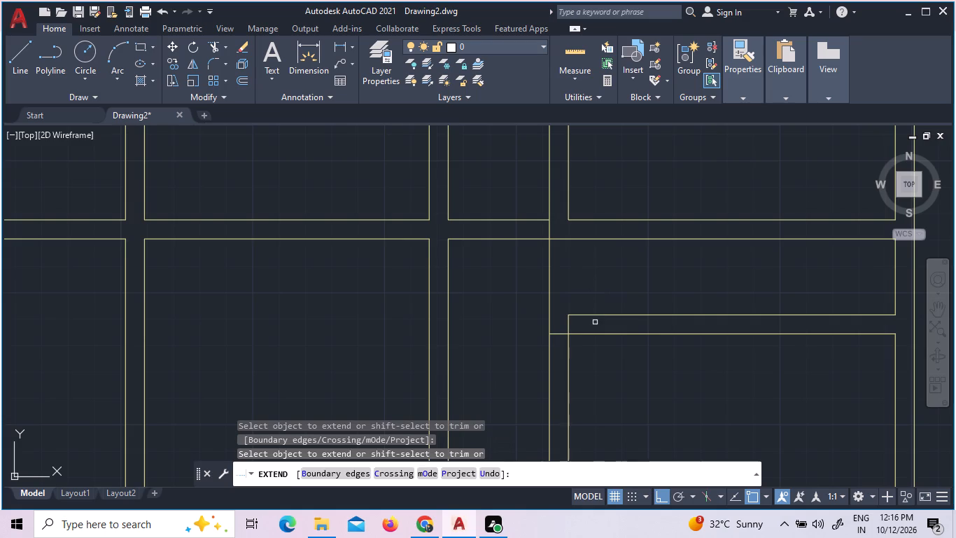
left_click(599, 322)
left_click(589, 282)
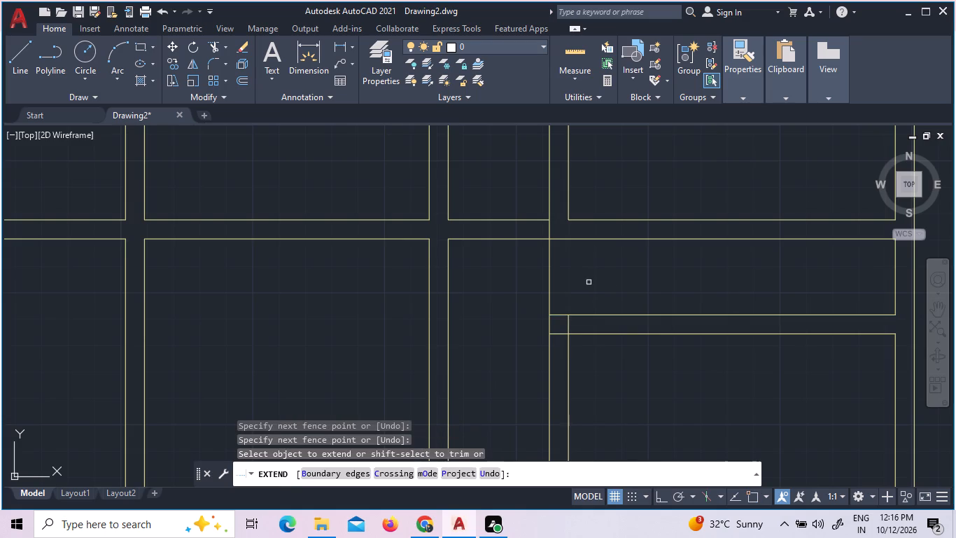
Extend both segments of the third vertical partition's east line to the first horizontal partition's lower line, and close the gap in that partition's upper line.
left_click(595, 195)
left_click(563, 201)
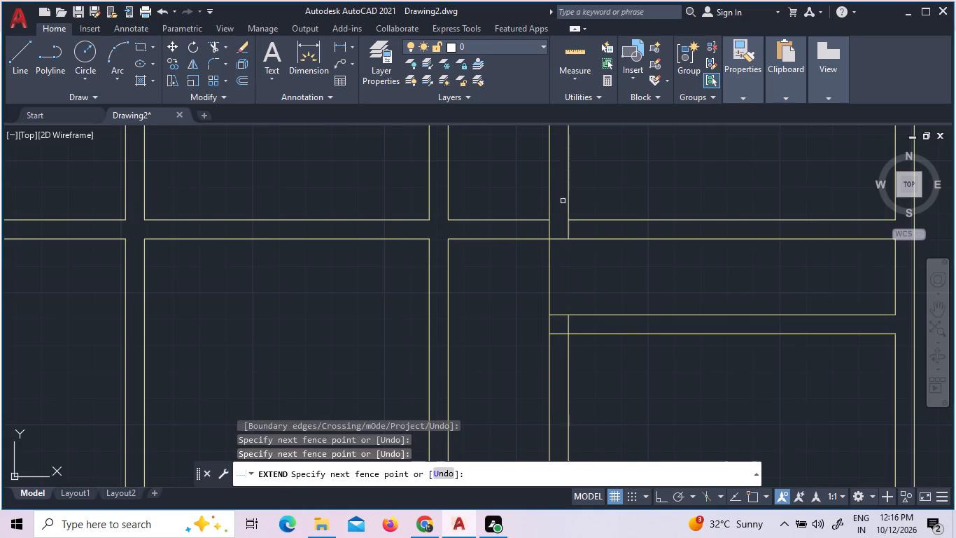
left_click(534, 214)
left_click(530, 233)
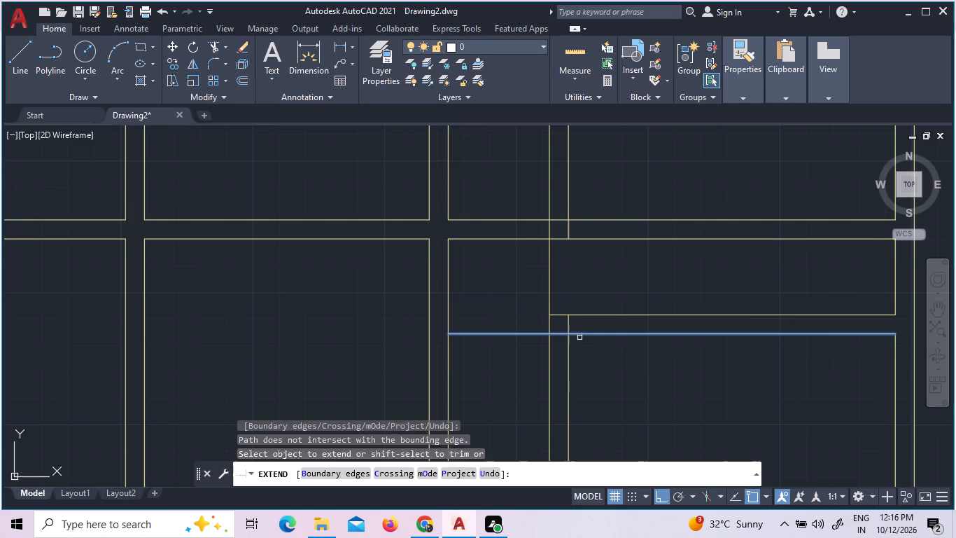
left_click(584, 324)
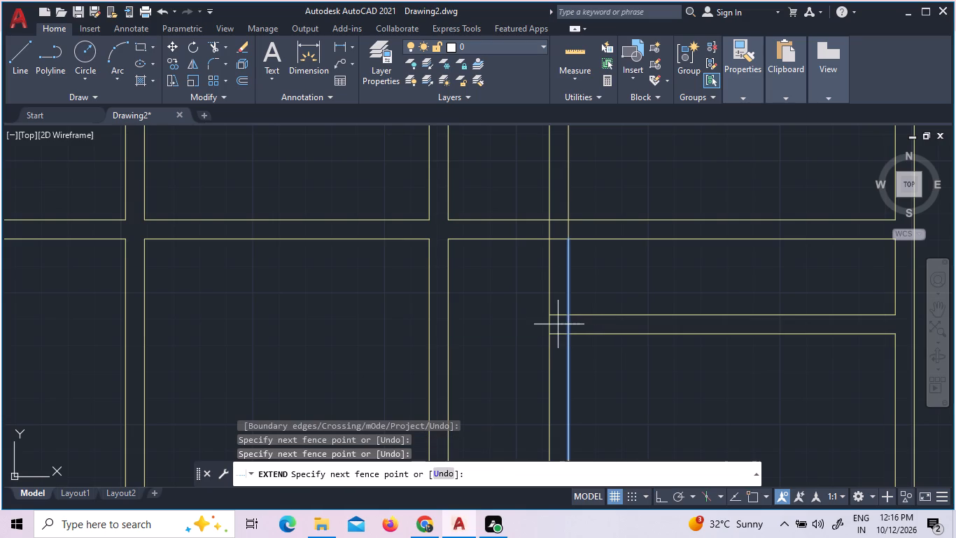
left_click(558, 324)
key("Escape")
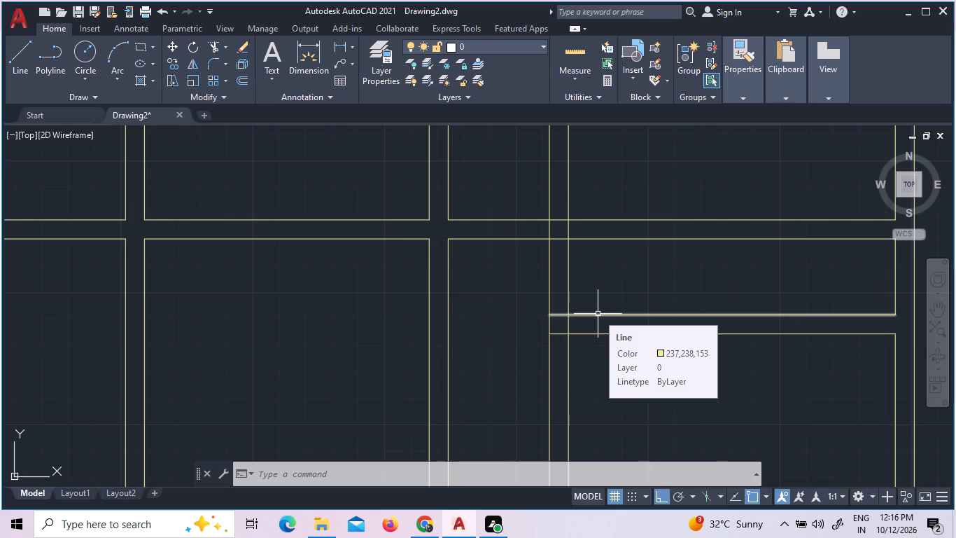
Extend the second vertical partition's two lines and the first horizontal partition's two lines across their junction.
scroll(616, 249, "down", 3)
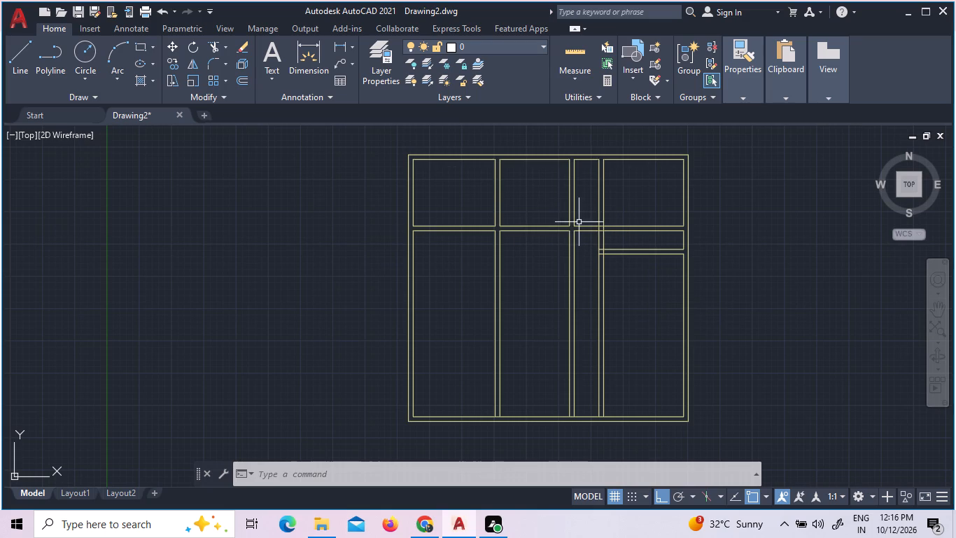
scroll(603, 237, "up", 2)
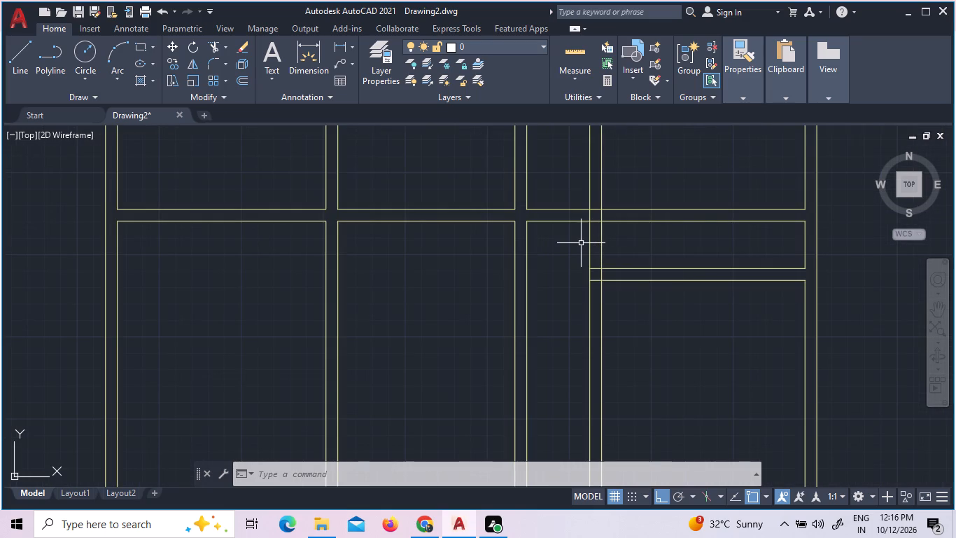
scroll(547, 207, "up", 2)
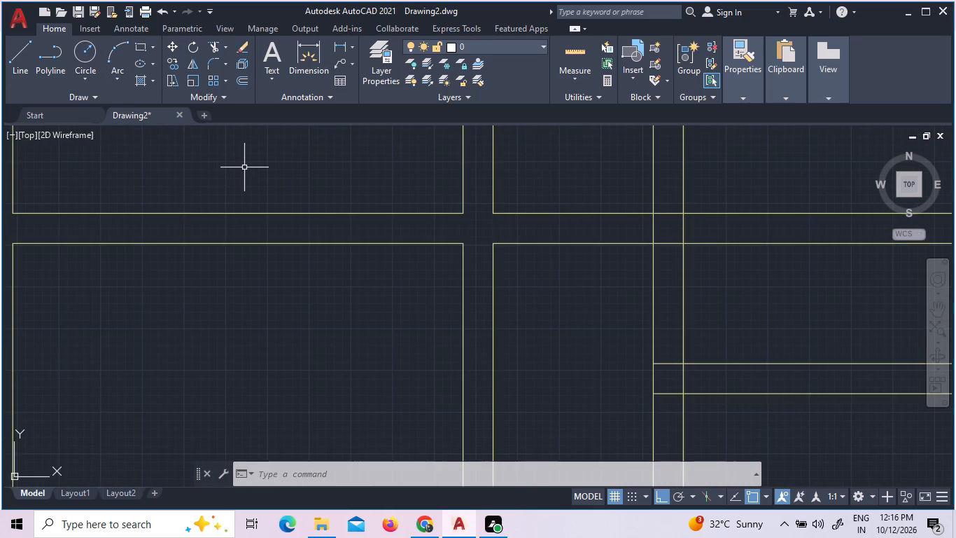
type("ex")
key("space")
key("space")
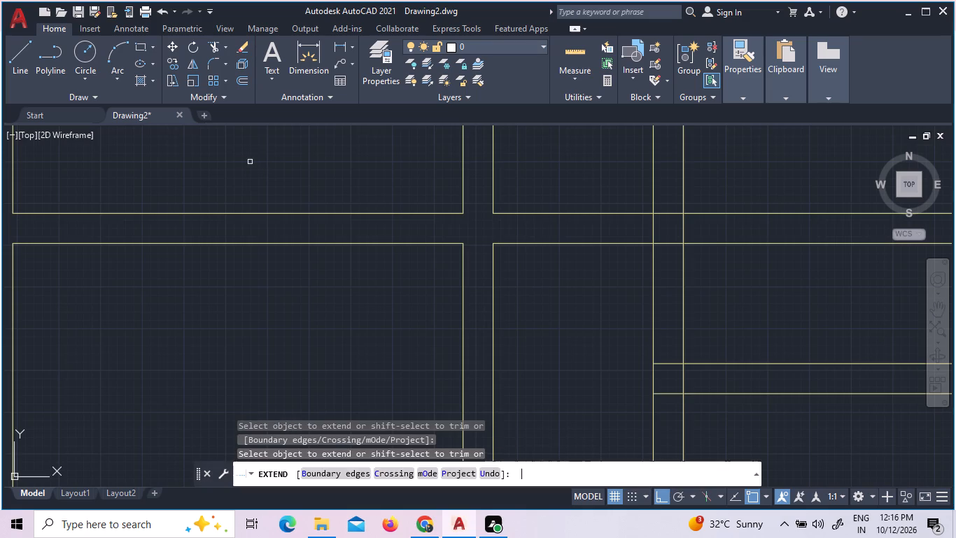
left_click(572, 293)
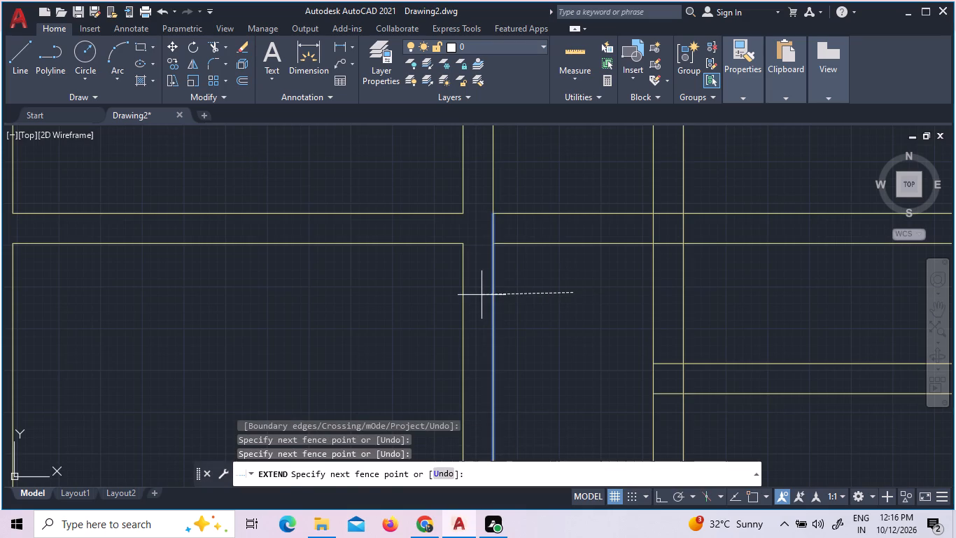
left_click(481, 295)
left_click_drag(426, 175, 427, 187)
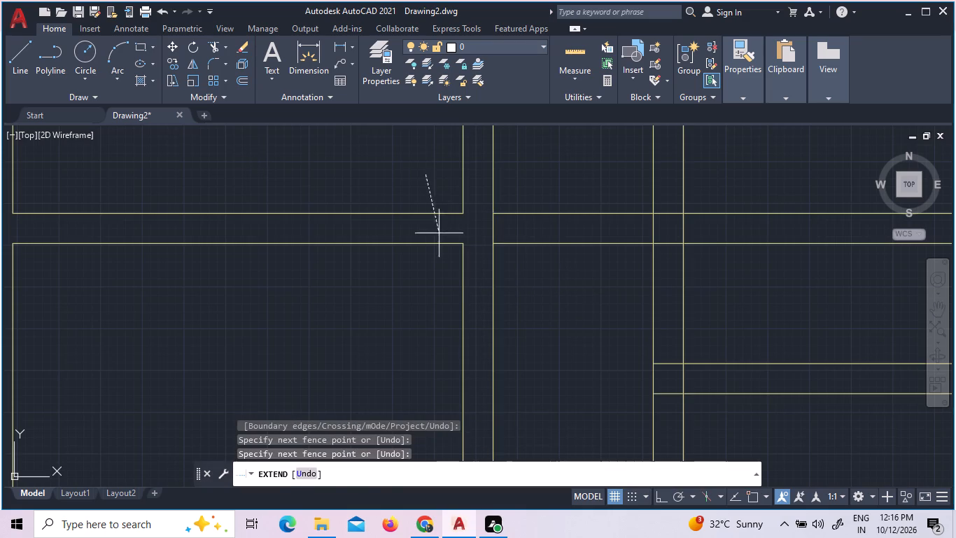
left_click(452, 306)
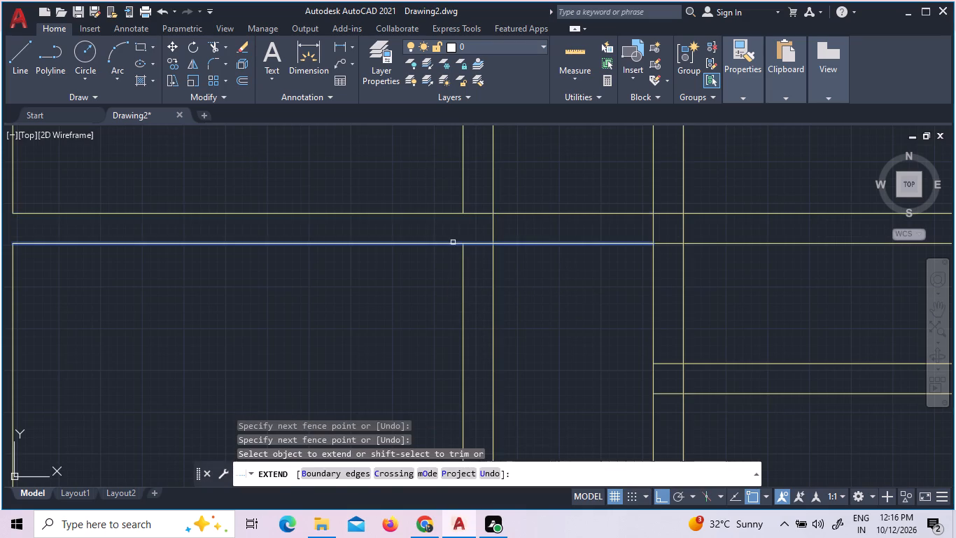
left_click(482, 181)
left_click(411, 187)
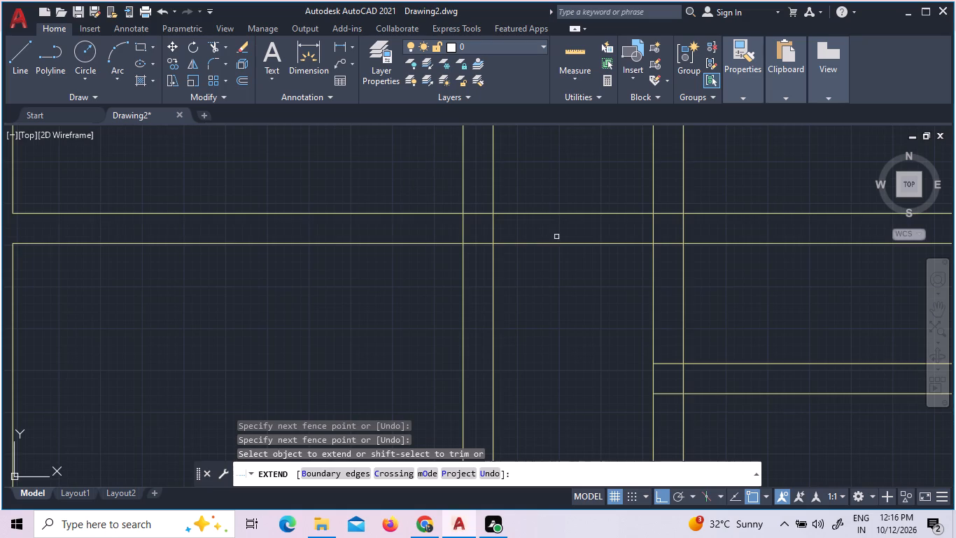
Extend the first vertical partition's lines, the west outer wall's inner line and the first horizontal partition's lines across their junctions.
scroll(558, 238, "down", 3)
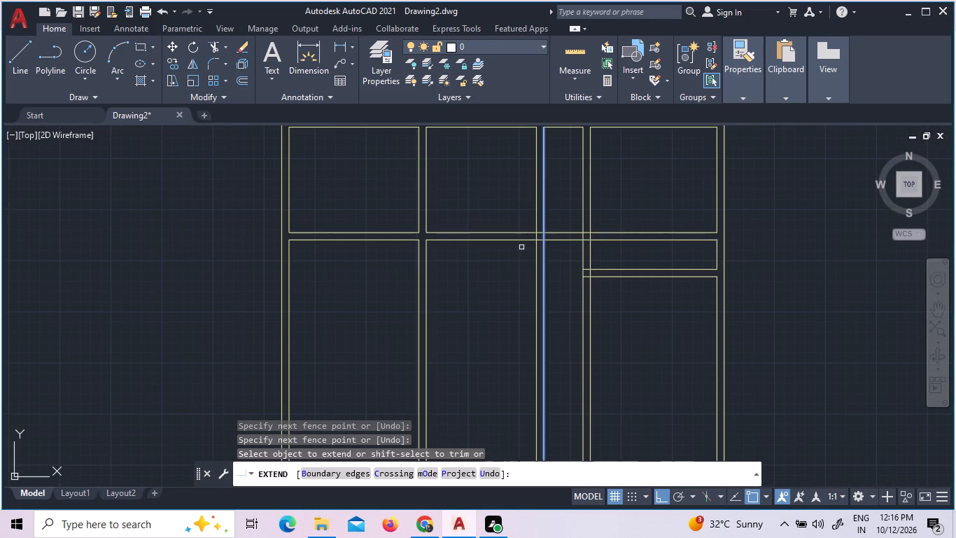
left_click(485, 270)
left_click(374, 263)
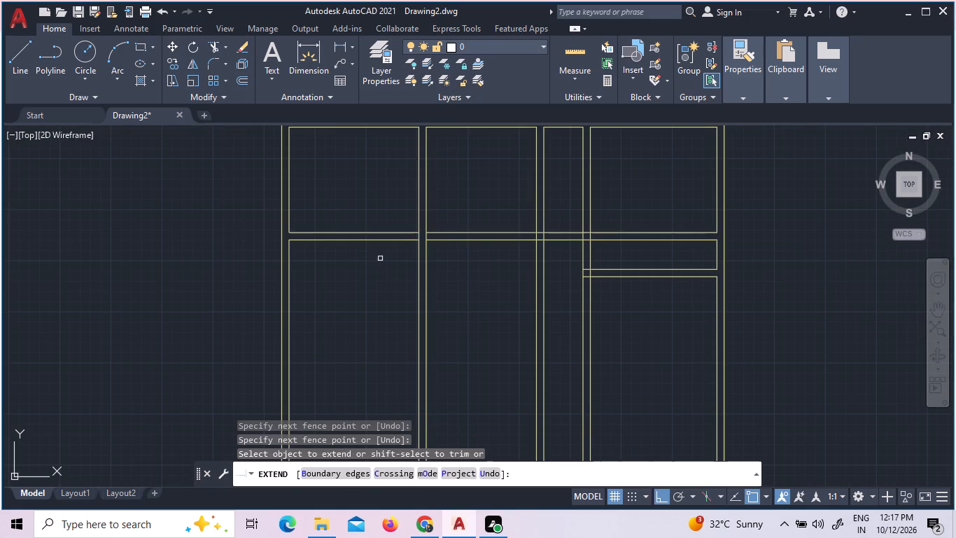
left_click(347, 280)
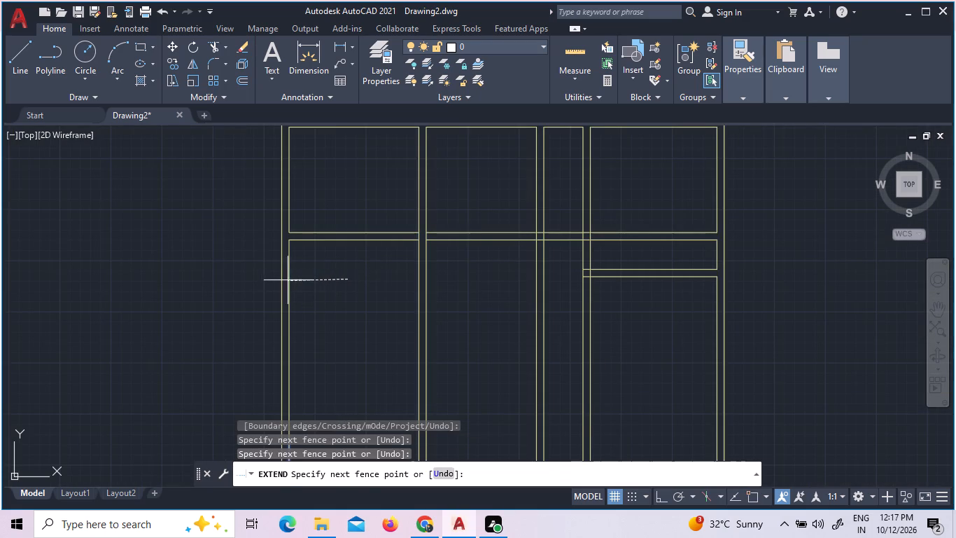
left_click(281, 280)
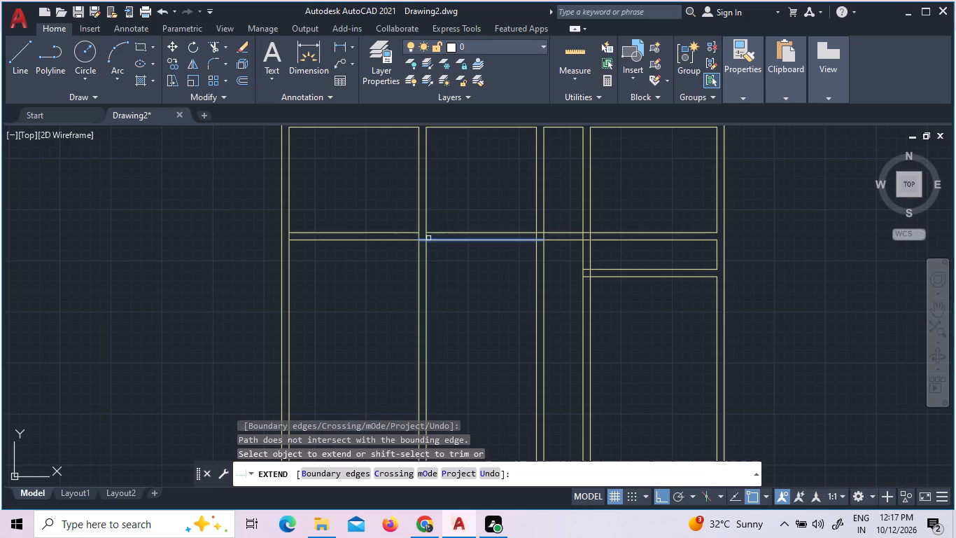
left_click(448, 293)
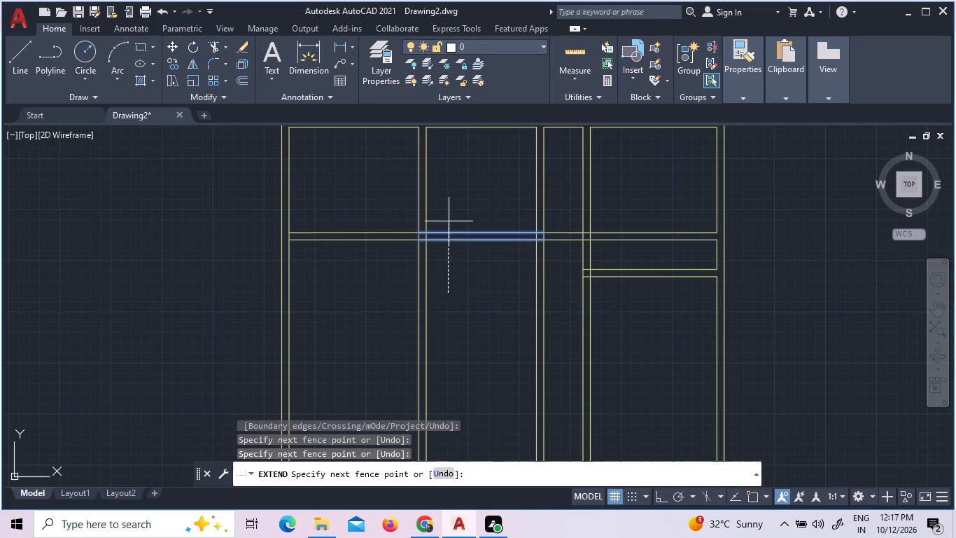
left_click(449, 219)
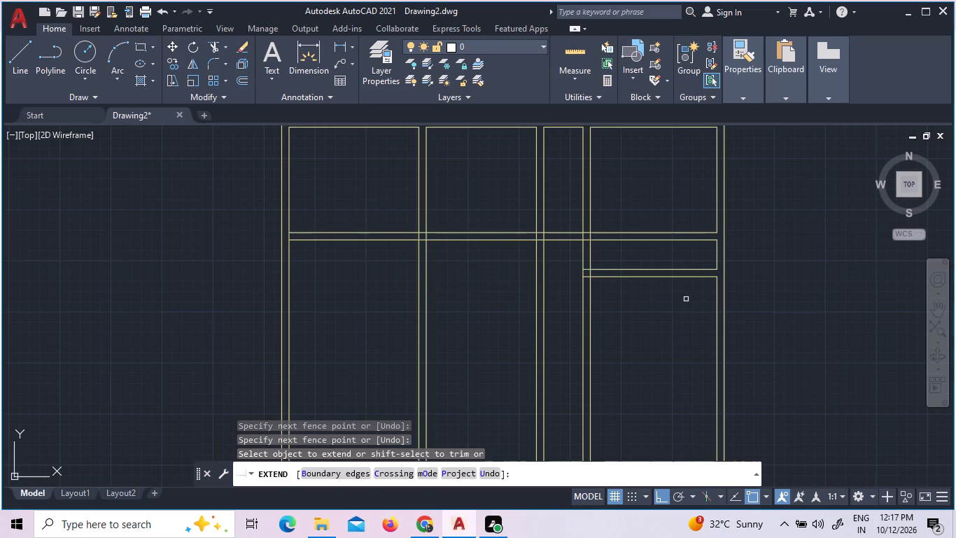
Offset the second horizontal partition's lower line 10' south, between the third vertical partition and the east wall.
key("Escape")
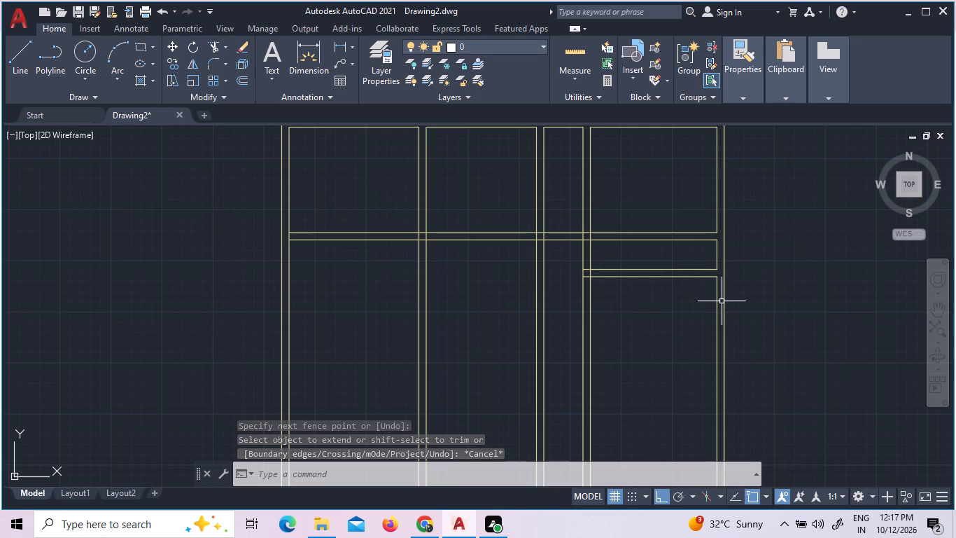
scroll(722, 301, "down", 1)
scroll(620, 346, "up", 2)
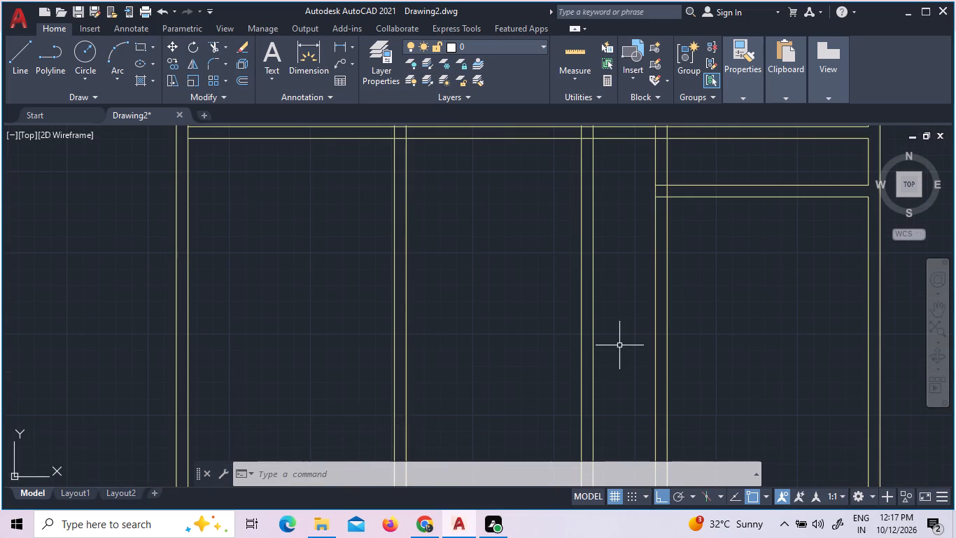
key("o")
key("Return")
type("10'")
key("Return")
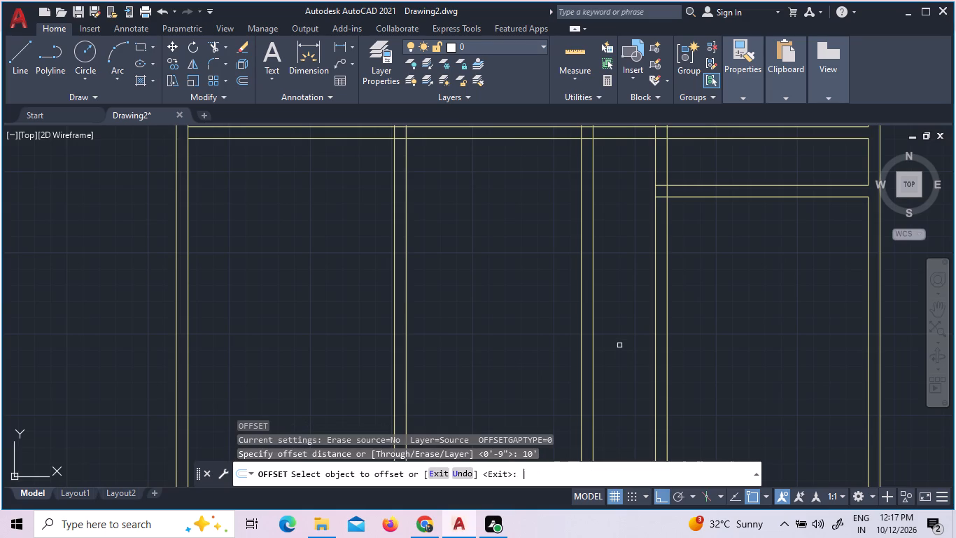
left_click(724, 197)
left_click(723, 308)
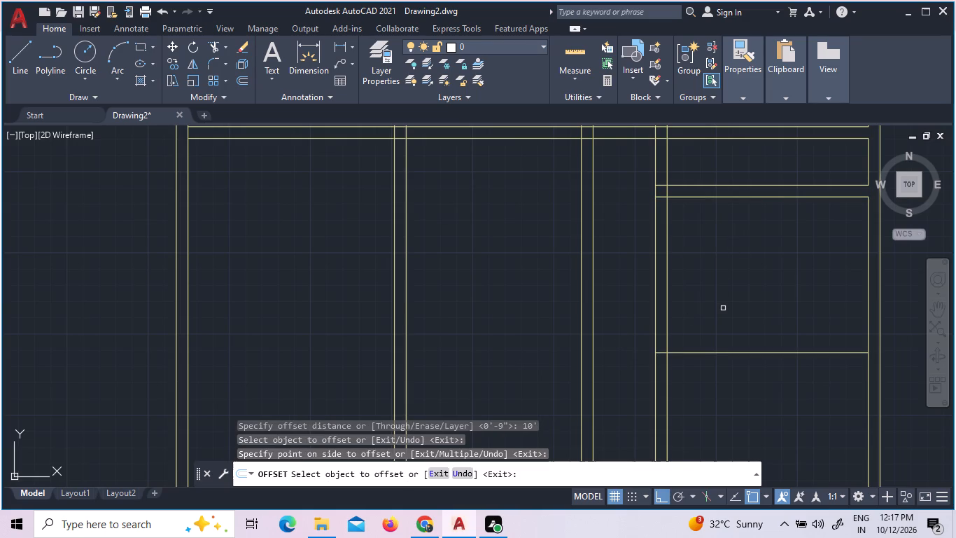
key("Escape")
Offset the new horizontal line in the east room 9" south to give the third horizontal partition its thickness.
key("o")
key("Return")
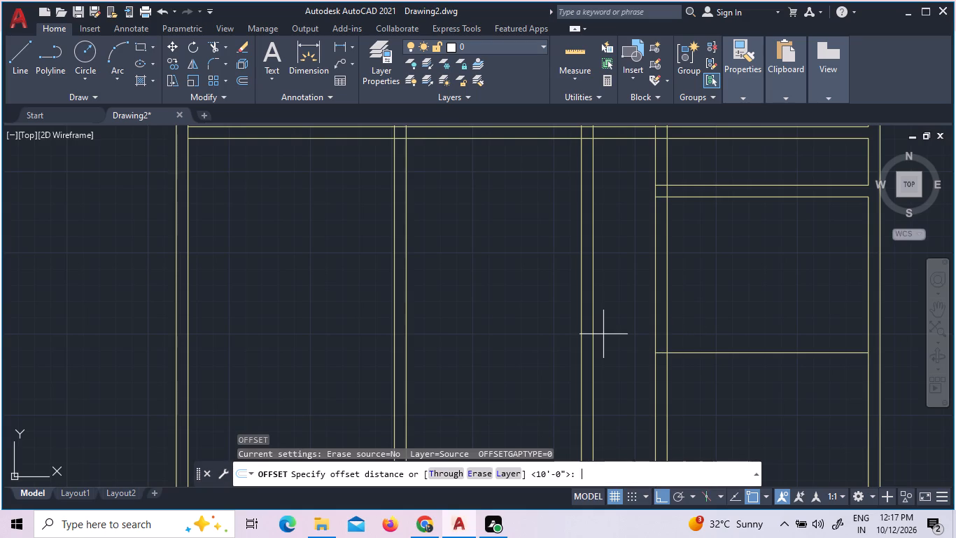
key("9")
key("shift+quotedbl")
key("Return")
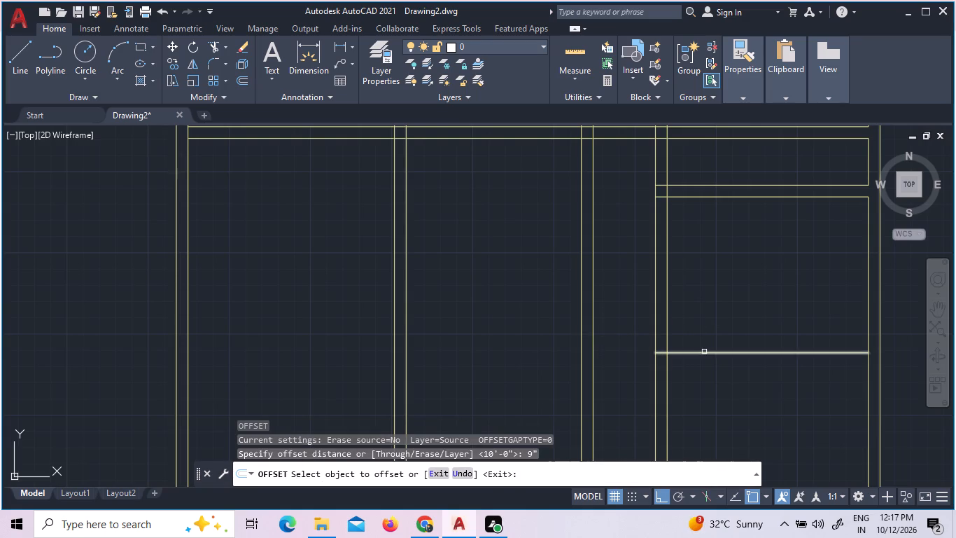
left_click(704, 350)
left_click(703, 355)
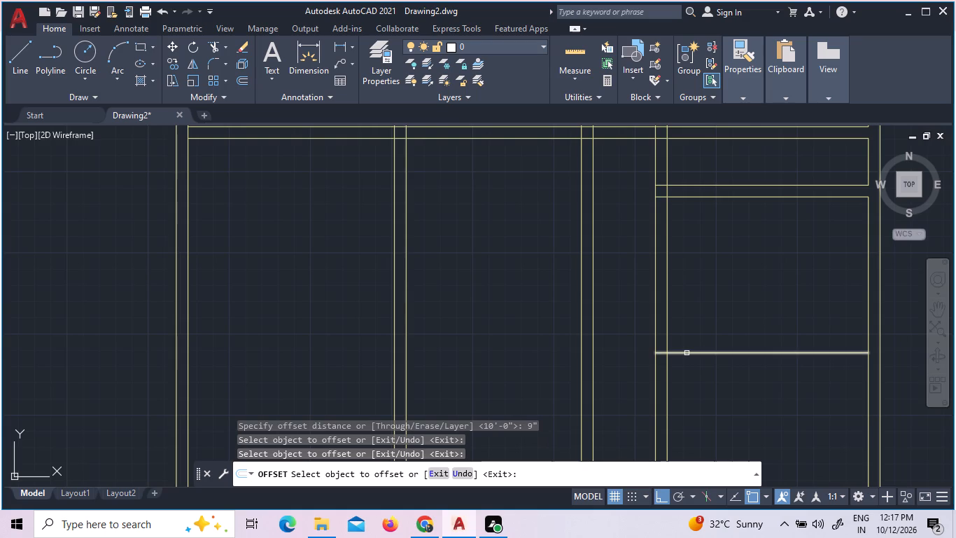
left_click(687, 353)
left_click(701, 387)
key("Escape")
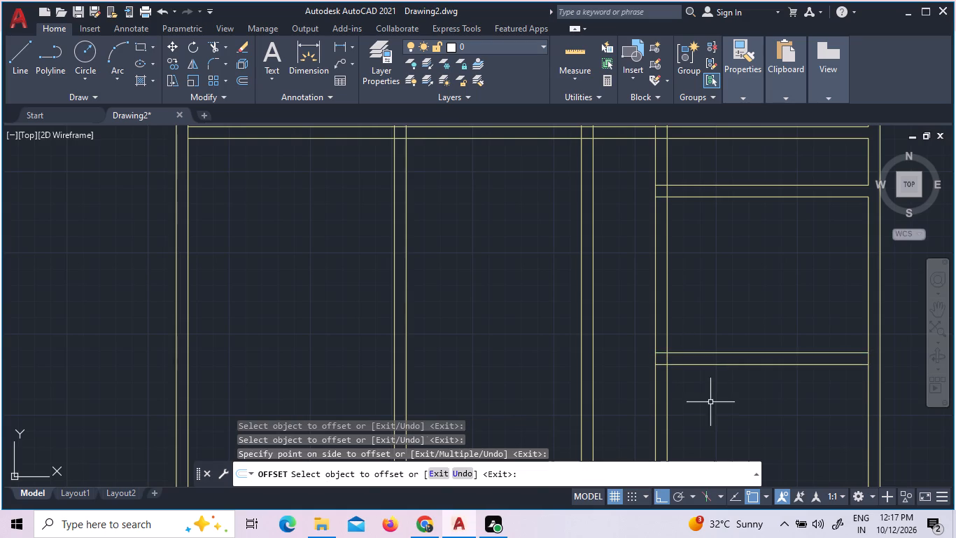
Offset the first horizontal partition's lower line 10'1" south, between the west wall and the first vertical partition.
scroll(694, 474, "down", 4)
scroll(782, 352, "down", 2)
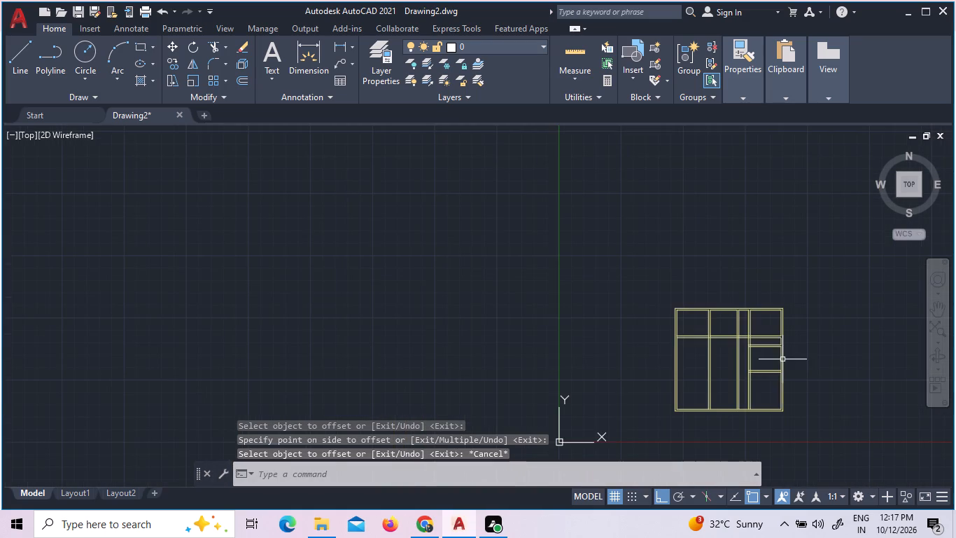
scroll(779, 375, "up", 3)
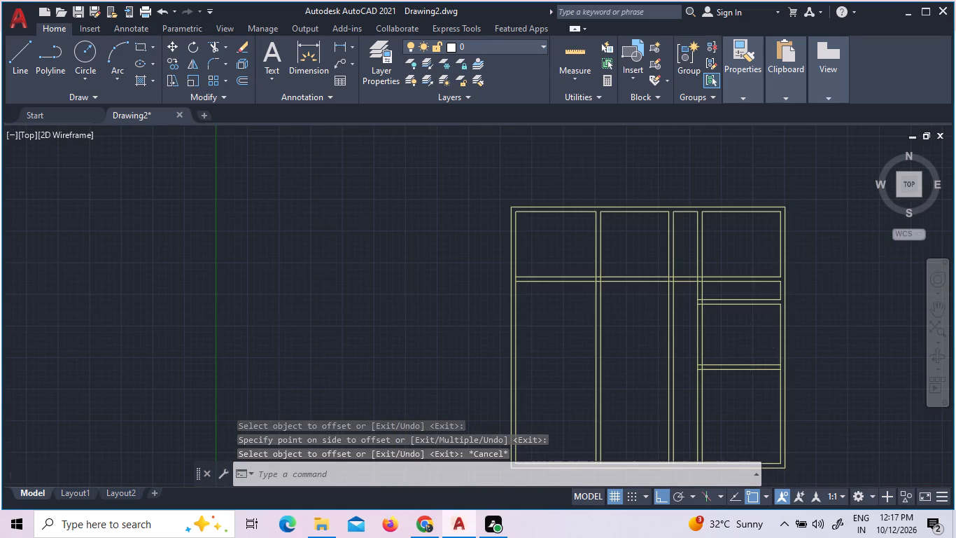
scroll(750, 347, "up", 2)
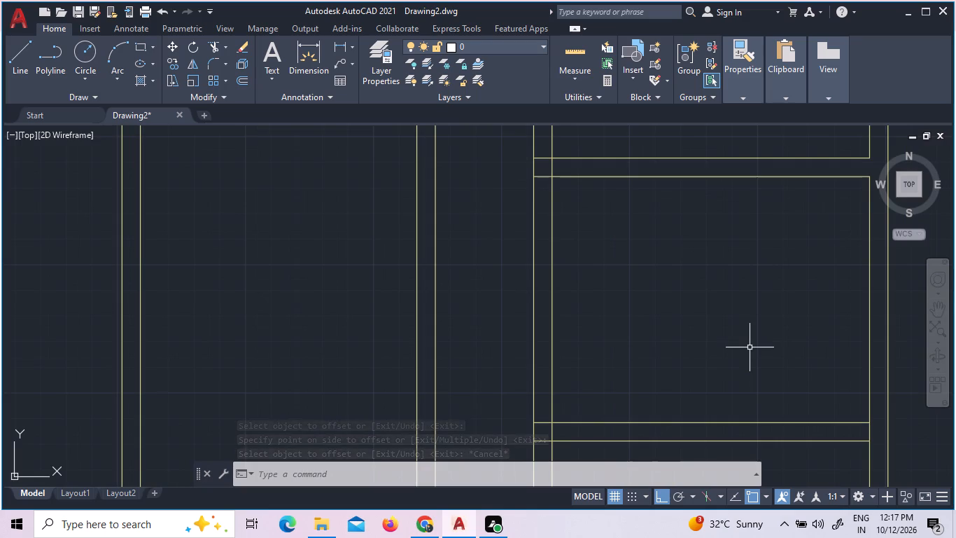
scroll(750, 348, "down", 2)
scroll(422, 322, "up", 1)
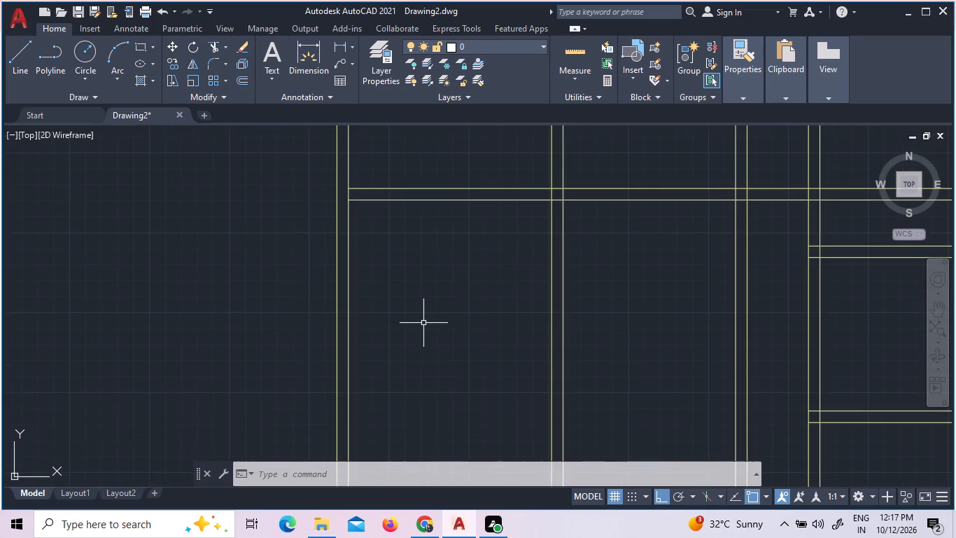
scroll(423, 323, "down", 1)
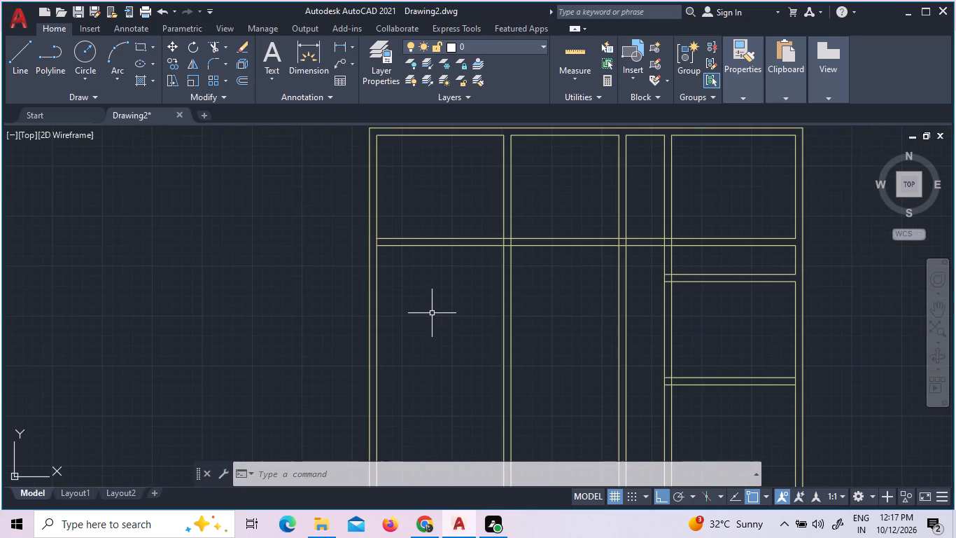
key("Escape")
key("o")
key("Return")
type("10")
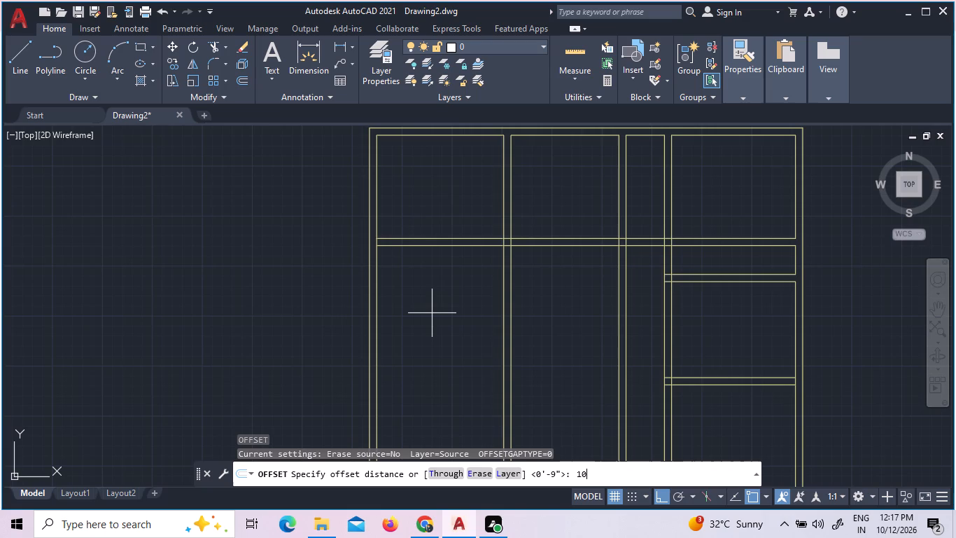
type("1'")
key("BackSpace")
key("BackSpace")
left_click(498, 317)
key("apostrophe")
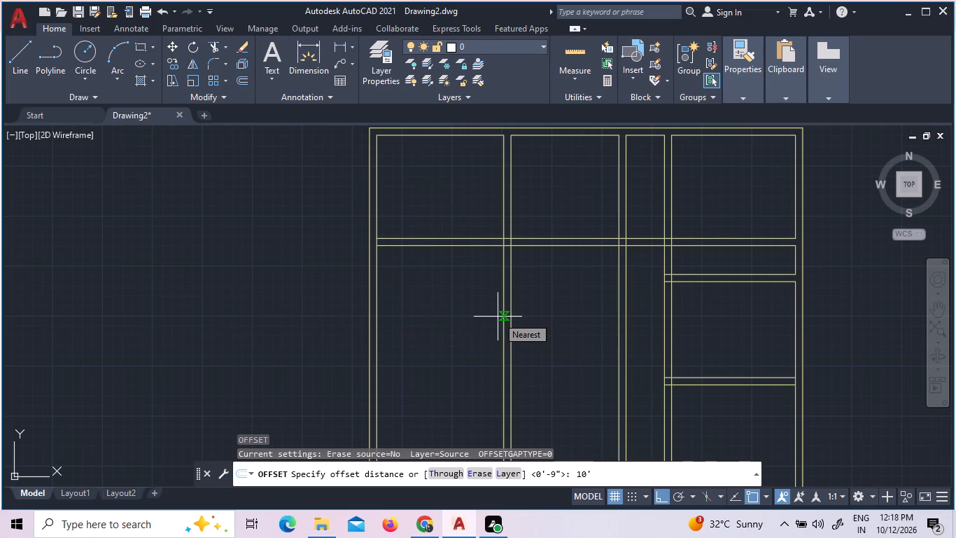
key("1")
key("shift+quotedbl")
key("Return")
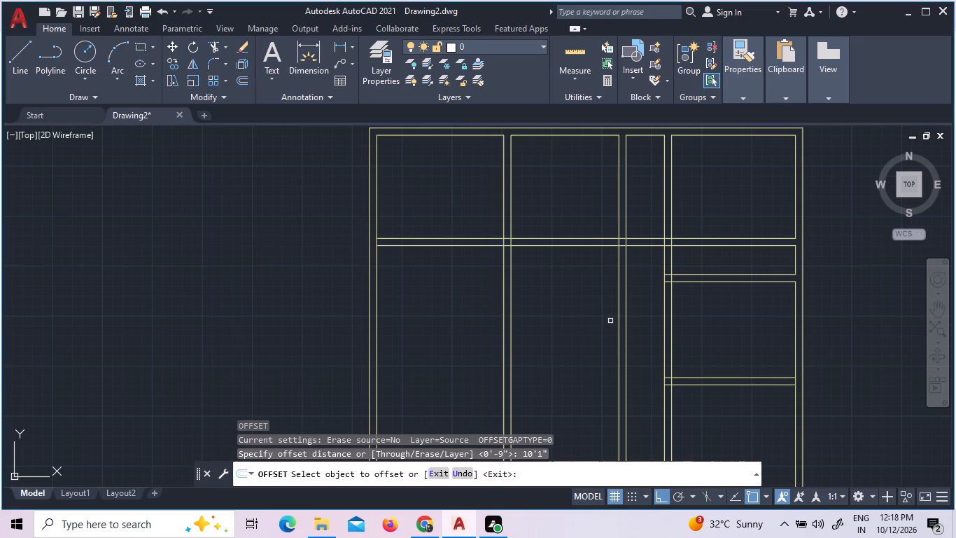
left_click(456, 244)
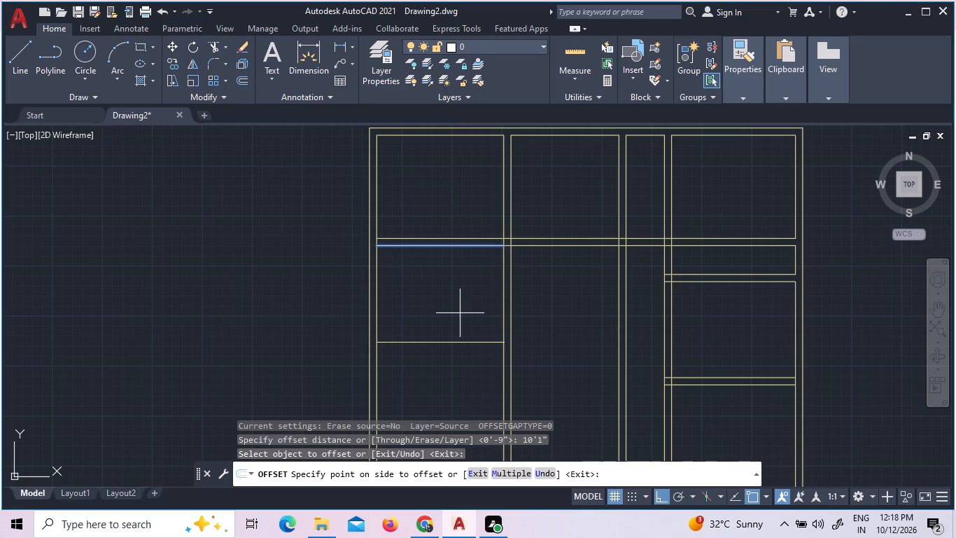
left_click(460, 313)
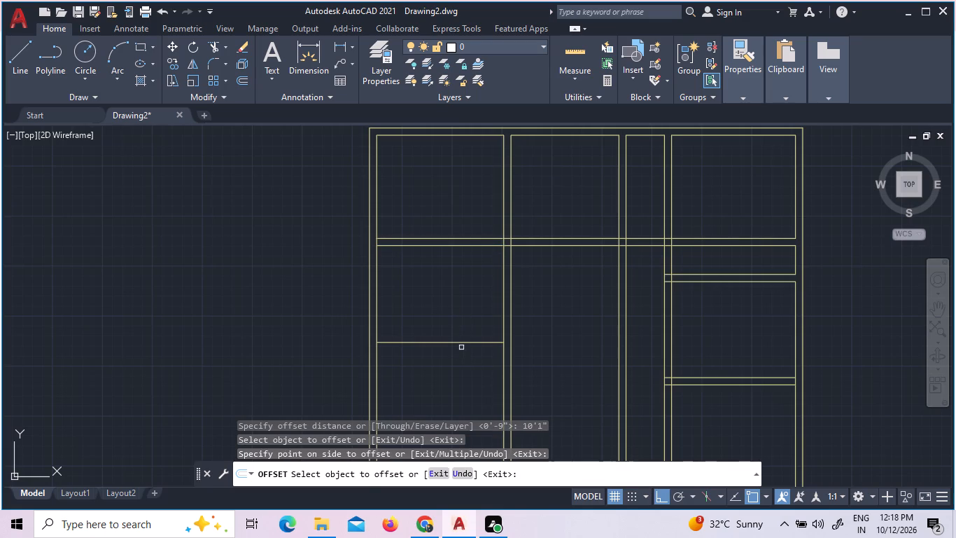
left_click(463, 345)
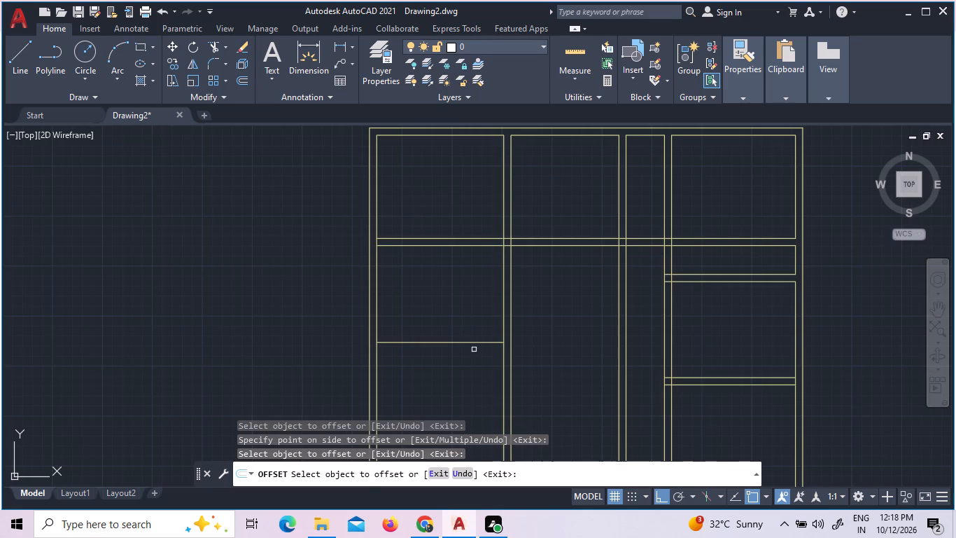
key("Escape")
key("Escape")
Offset the new horizontal line in the west room 9" south to form a partition.
key("o")
key("Return")
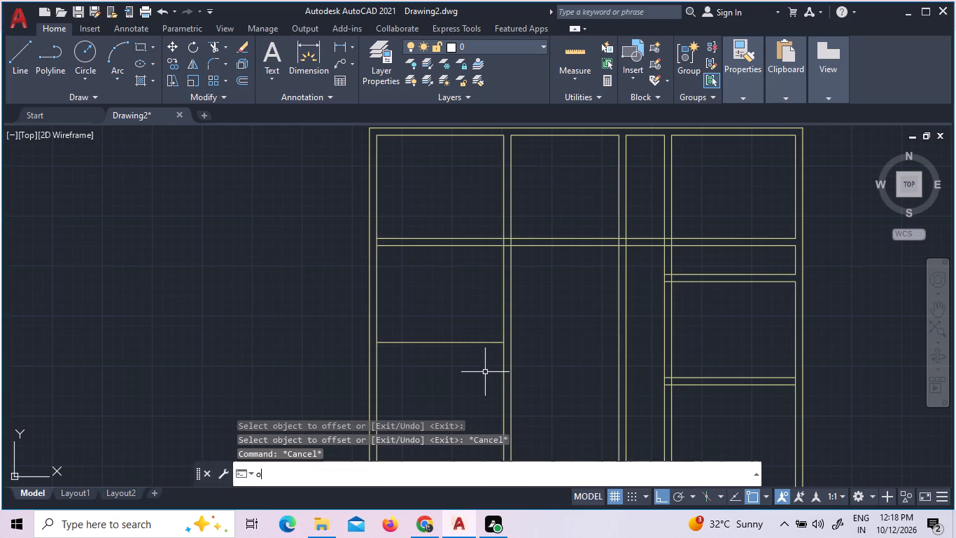
key("9")
key("shift+quotedbl")
key("Return")
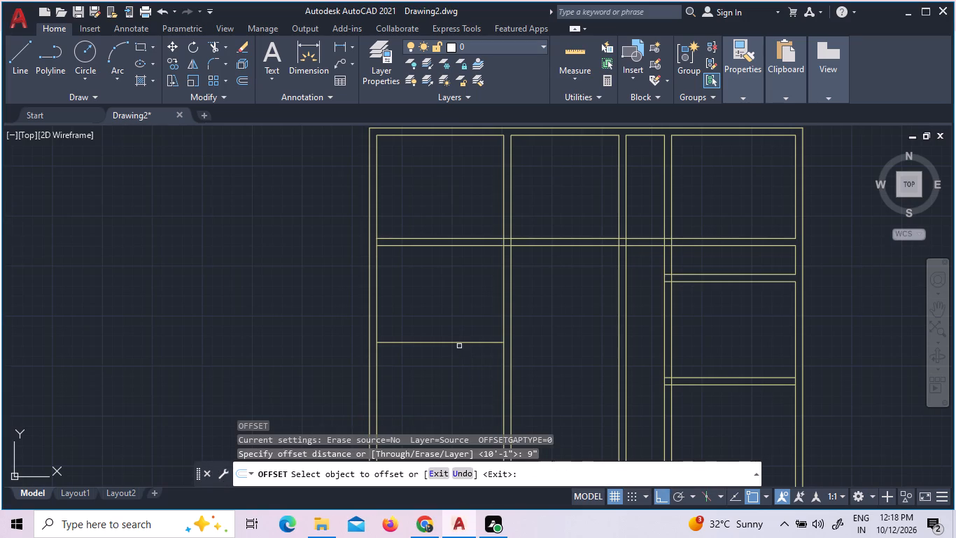
left_click(458, 343)
left_click(446, 372)
scroll(451, 360, "down", 1)
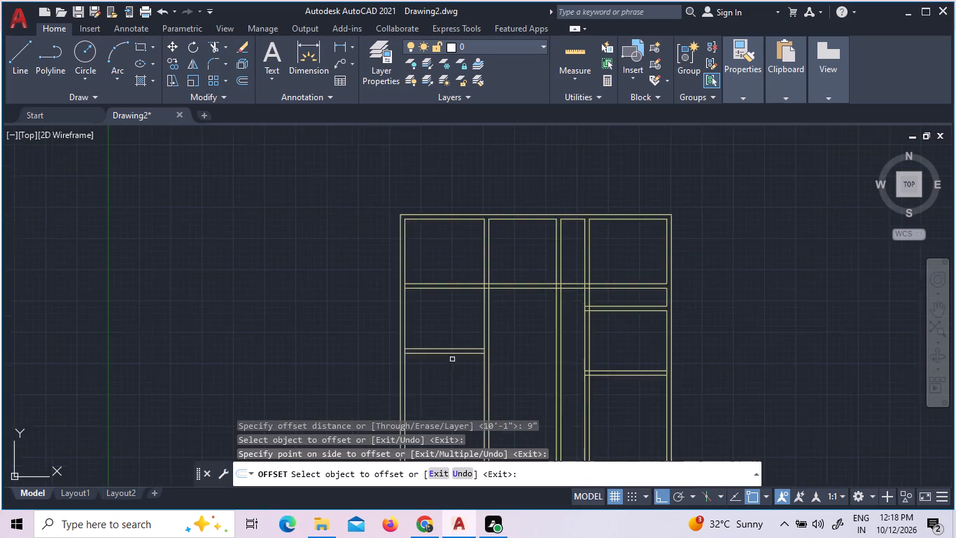
scroll(452, 357, "down", 1)
scroll(463, 372, "up", 2)
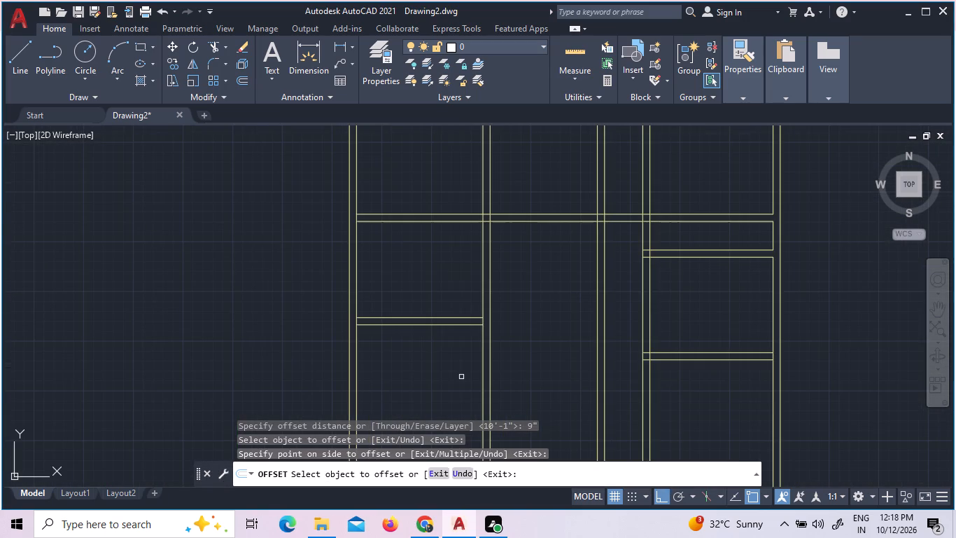
key("Escape")
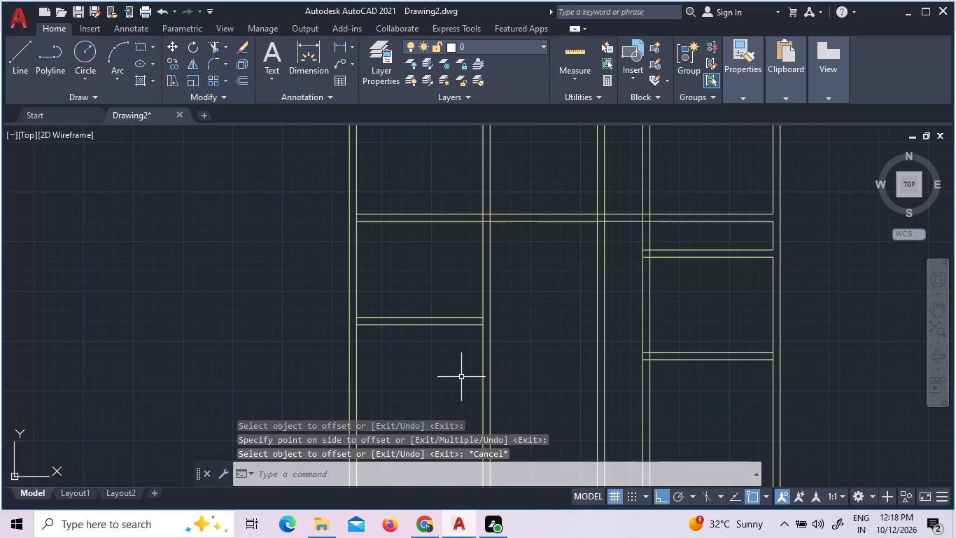
Offset the west room partition's lower line by 11'9".
key("o")
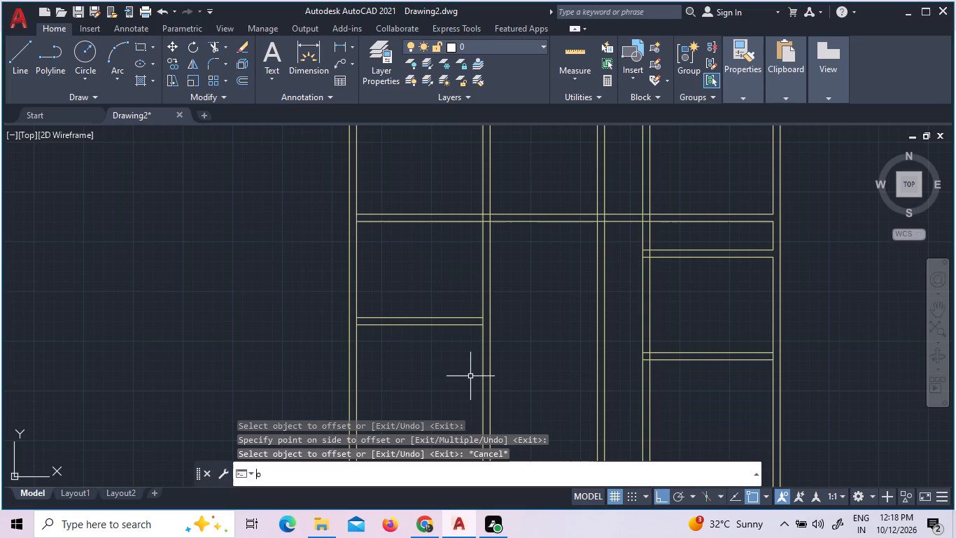
key("Return")
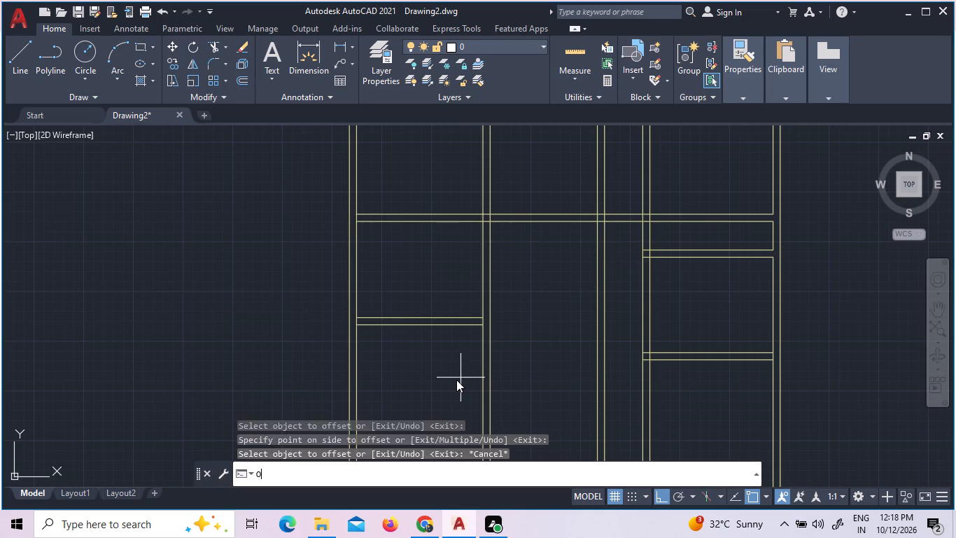
key("1")
key("1")
type("'9")
key("shift+quotedbl")
key("Return")
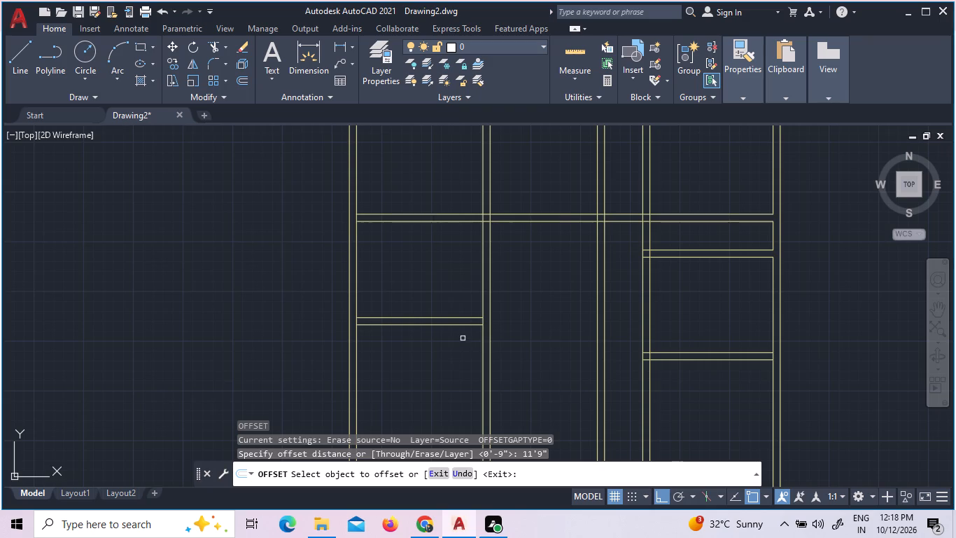
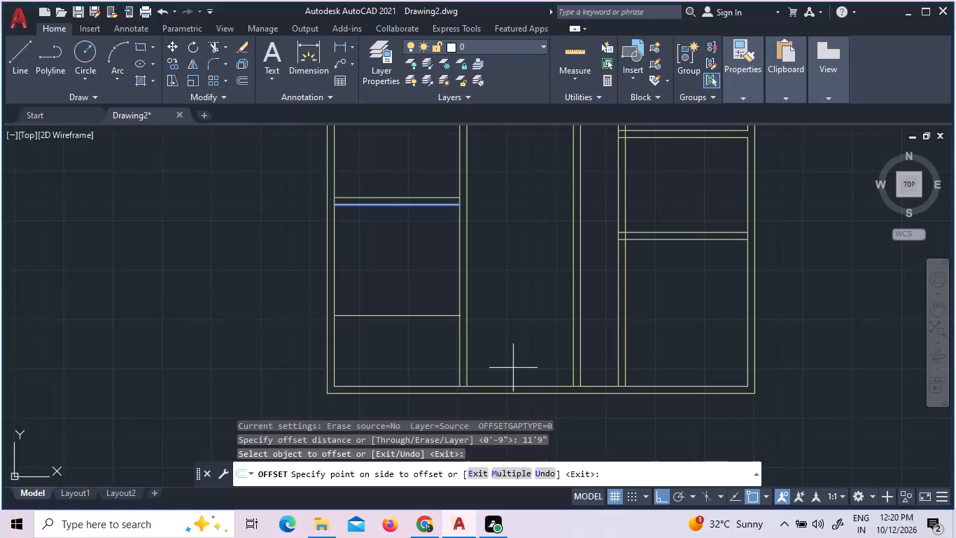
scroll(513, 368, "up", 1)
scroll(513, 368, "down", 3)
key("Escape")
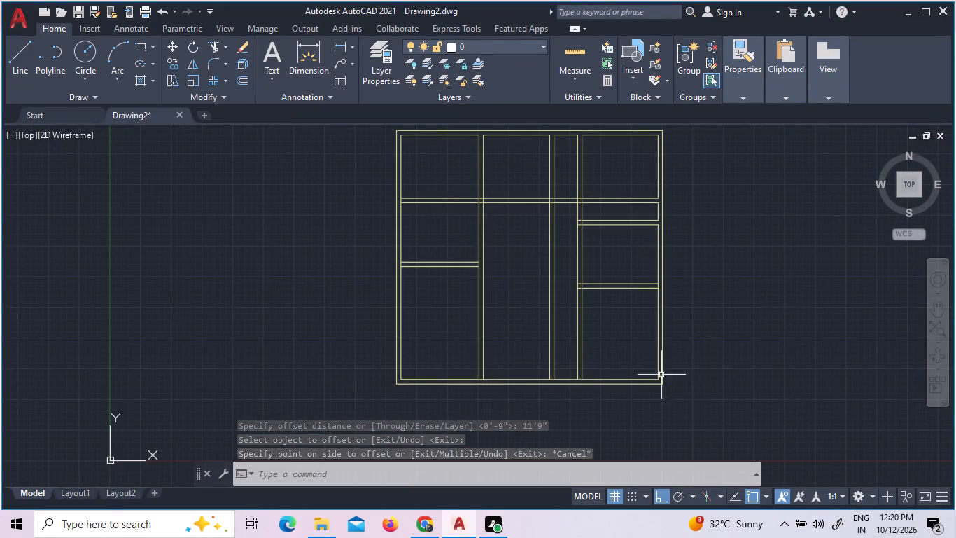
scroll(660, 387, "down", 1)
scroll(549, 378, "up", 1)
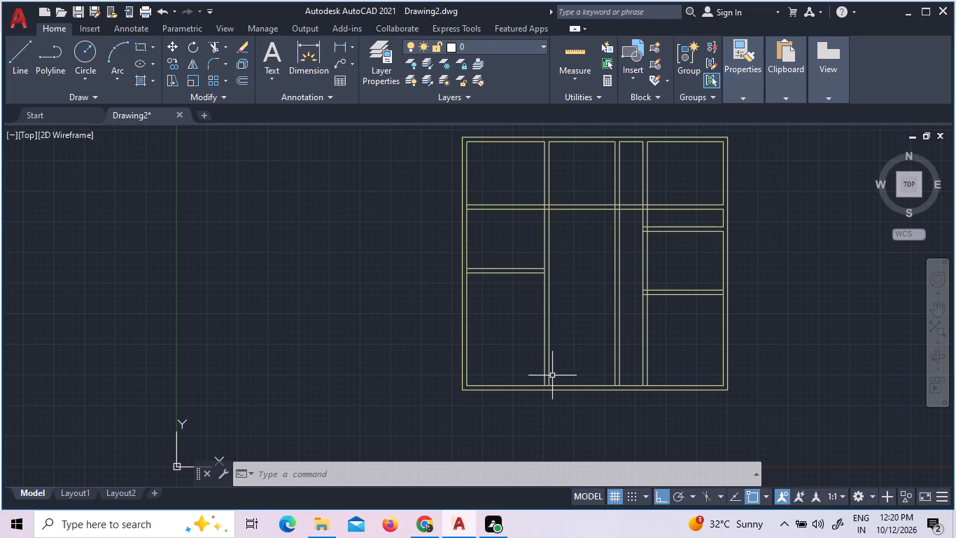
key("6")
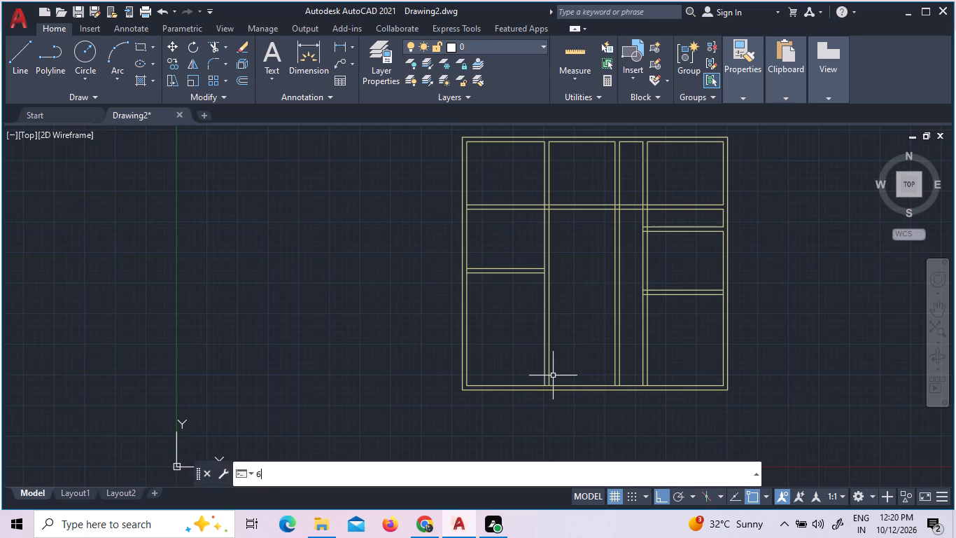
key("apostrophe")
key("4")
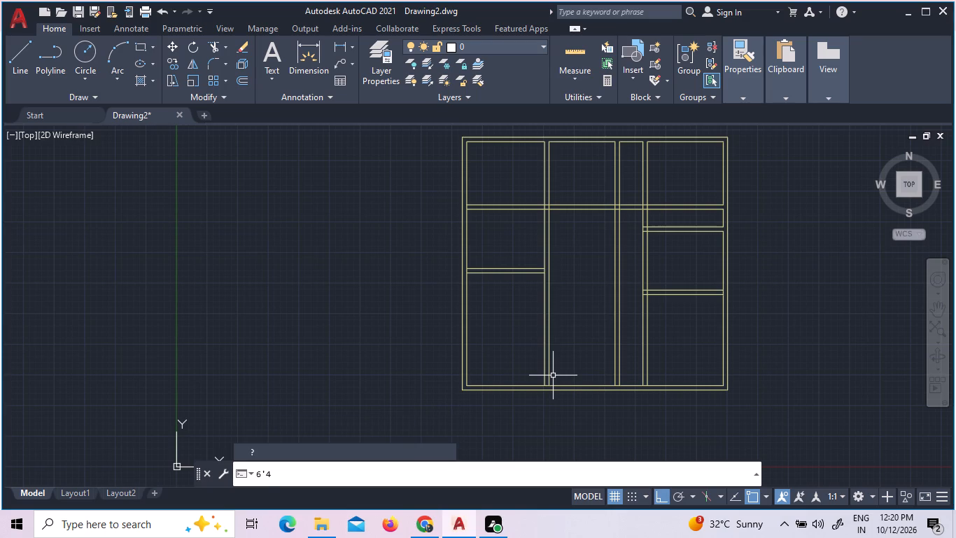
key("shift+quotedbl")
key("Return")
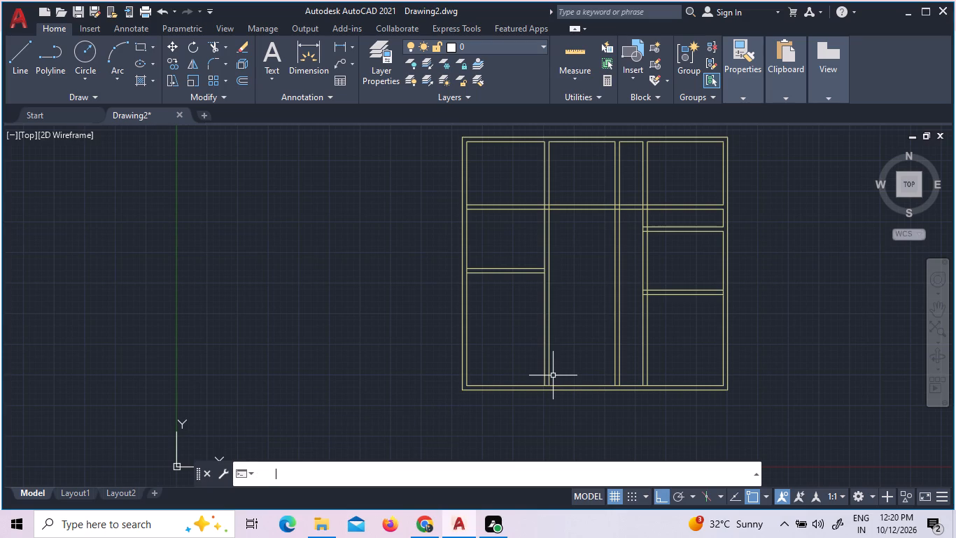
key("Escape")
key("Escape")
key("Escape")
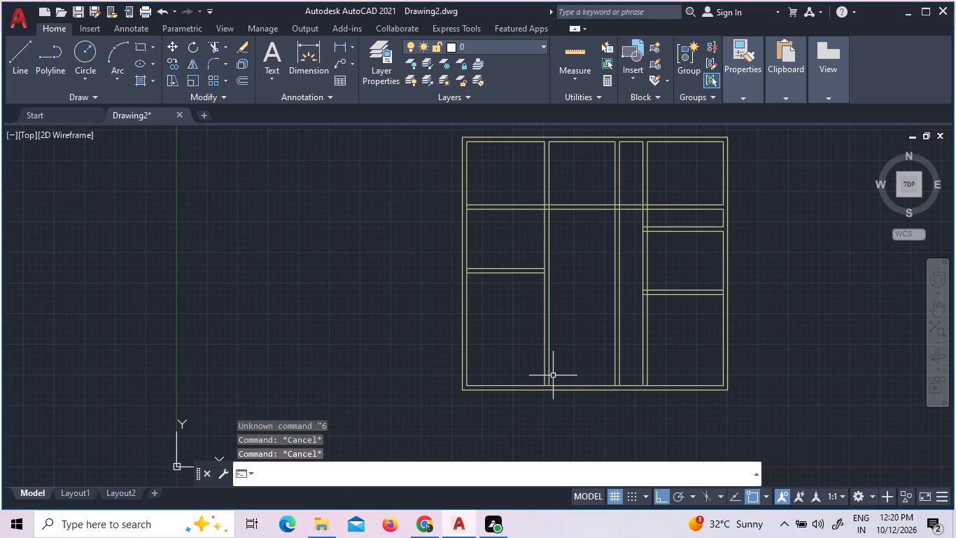
Offset the west room partition's lower line 6'4" south, between the west wall and the first vertical partition.
key("o")
key("Return")
key("backslash")
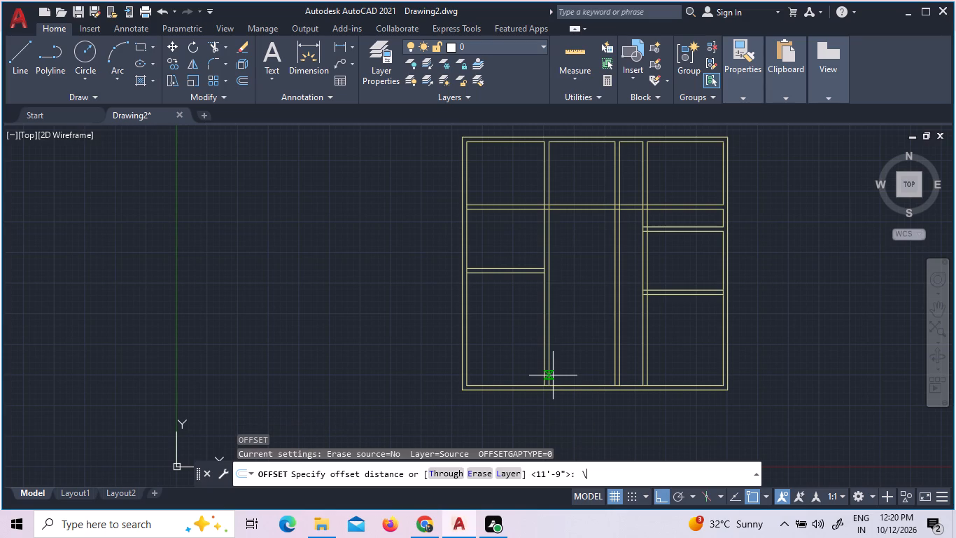
key("BackSpace")
type("6'")
type("4\"")
key("Return")
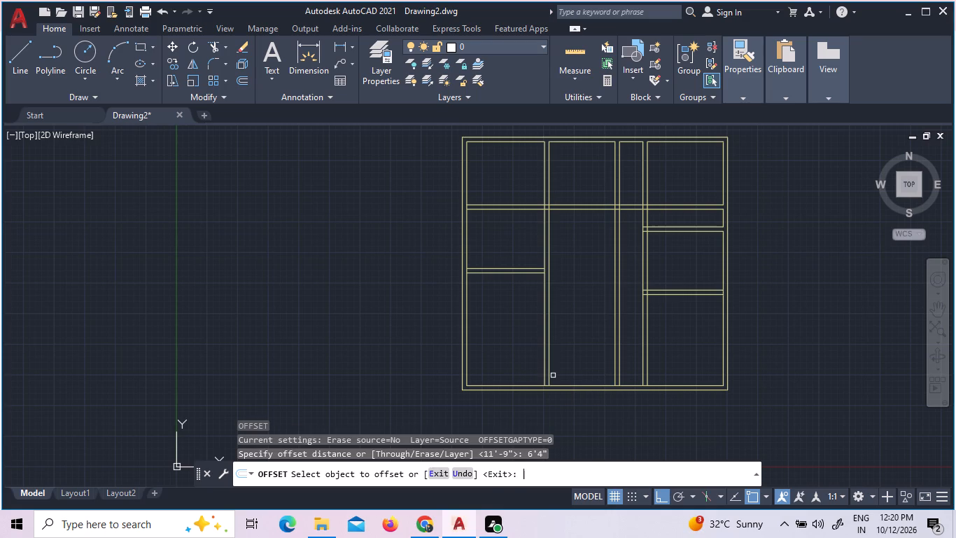
left_click(515, 272)
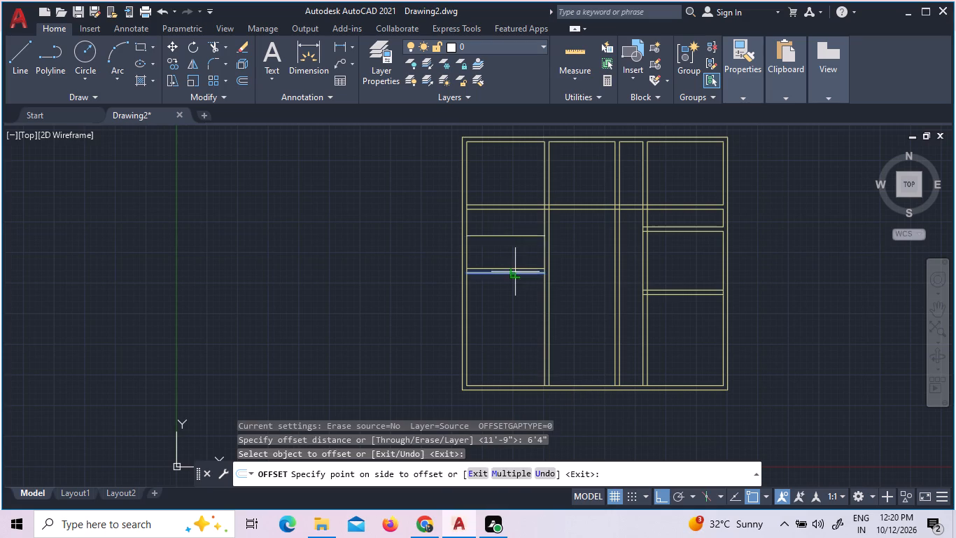
left_click(517, 294)
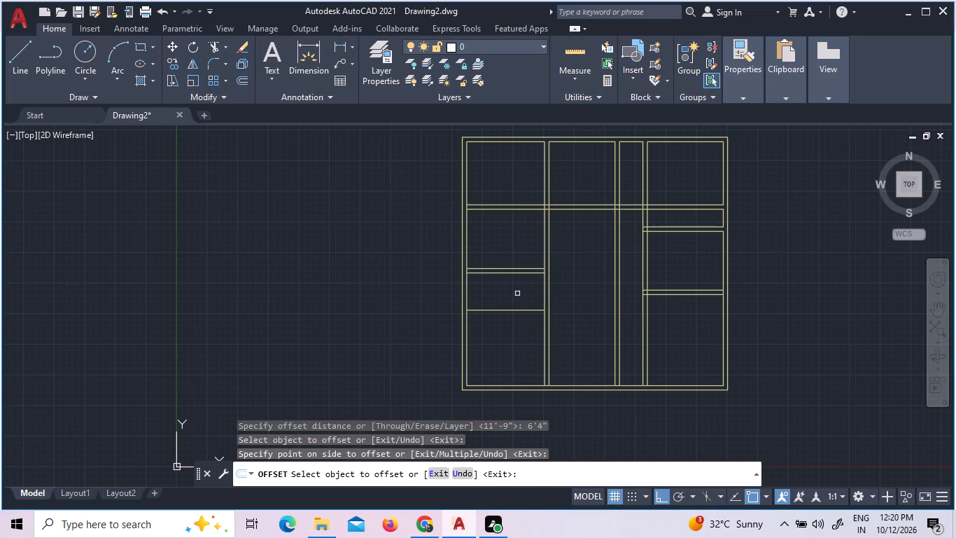
key("Escape")
Offset the new horizontal line in the west room 9" south to form the next west partition.
key("o")
key("Return")
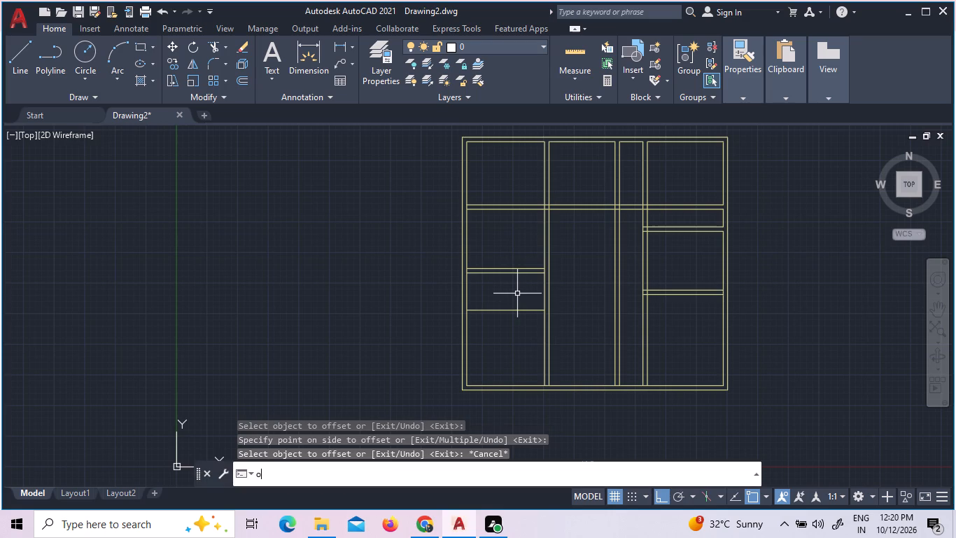
key("9")
key("shift+quotedbl")
key("Return")
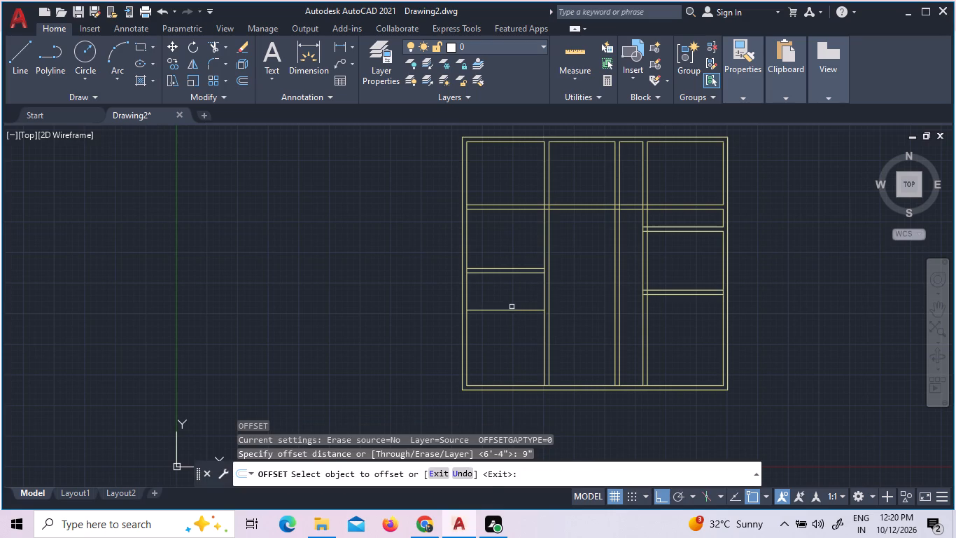
left_click(507, 309)
left_click(507, 329)
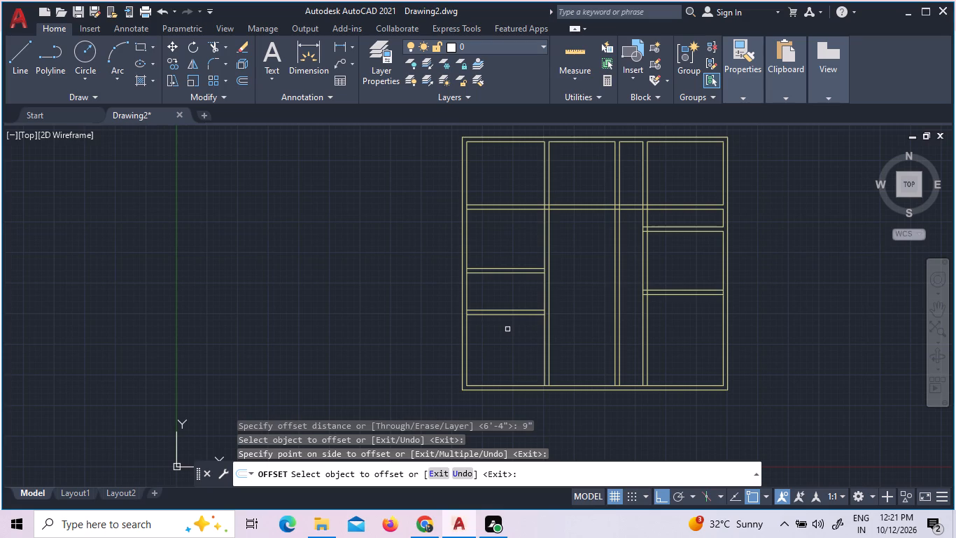
key("Escape")
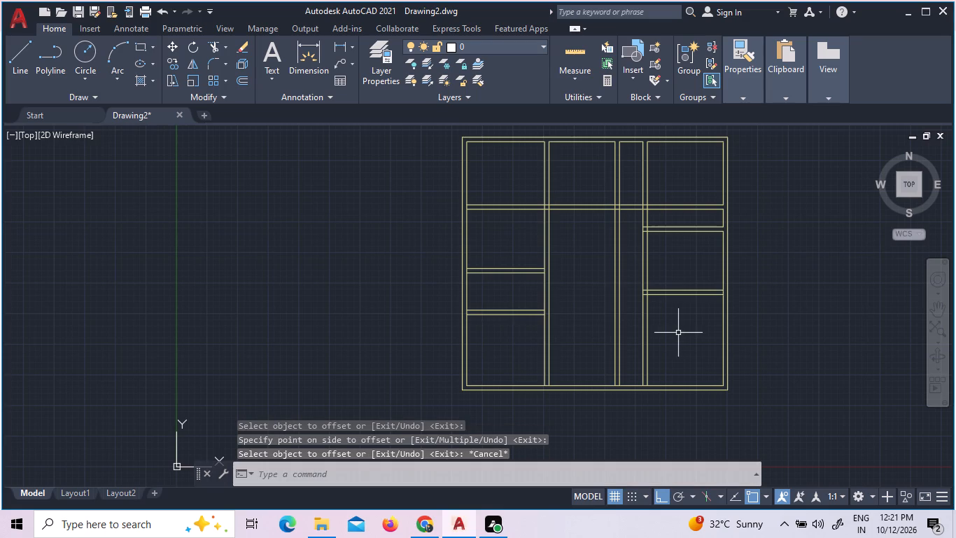
Trim both lines of the first horizontal partition where they cross the central room between the first and second vertical partitions.
type("tr")
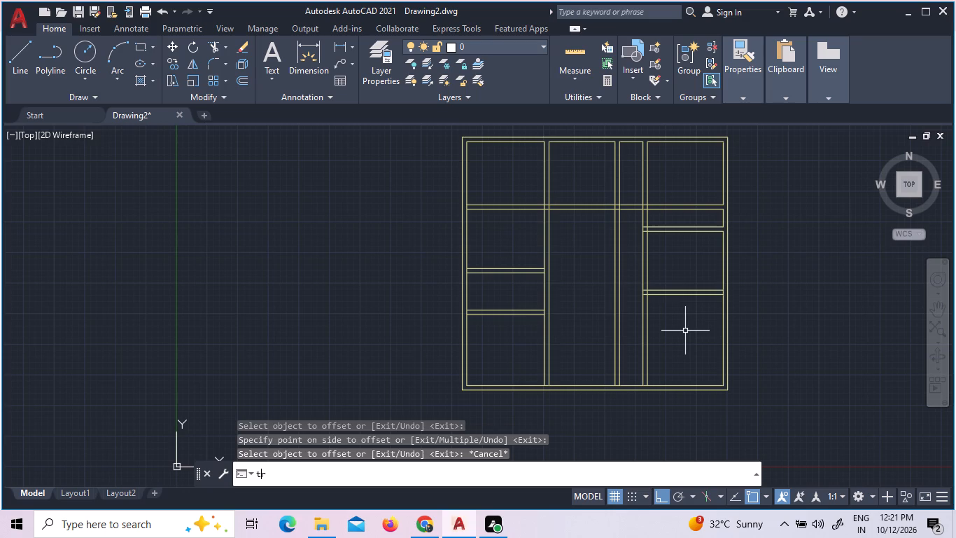
key("Return")
key("Return")
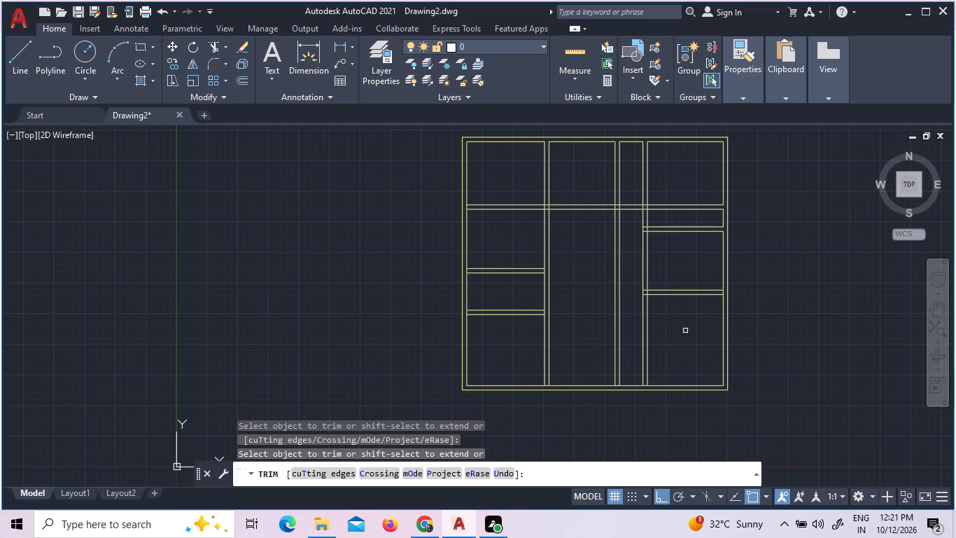
left_click(606, 256)
left_click(583, 183)
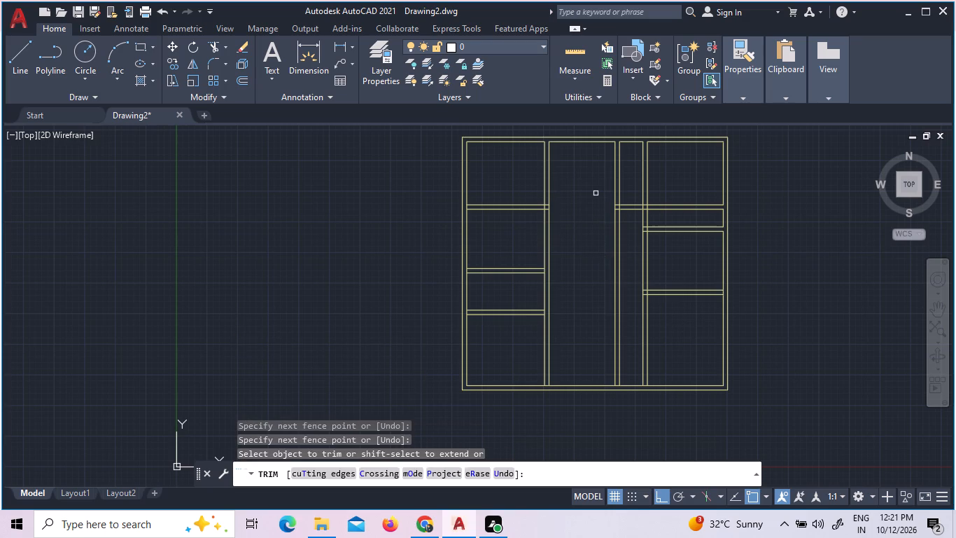
left_click(580, 284)
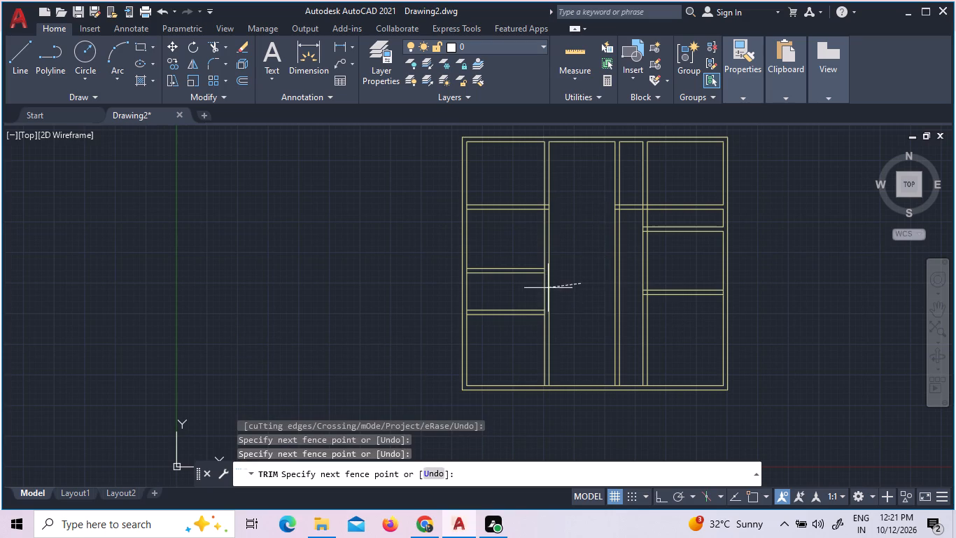
left_click(570, 280)
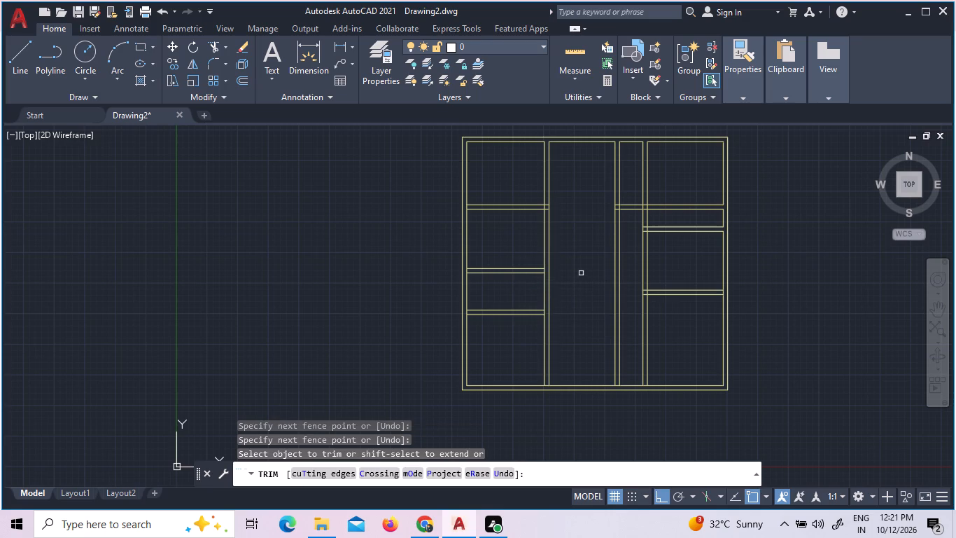
Trim both lines of the third vertical partition between the first and second horizontal partitions to open the east passage.
left_click(647, 218)
left_click(647, 218)
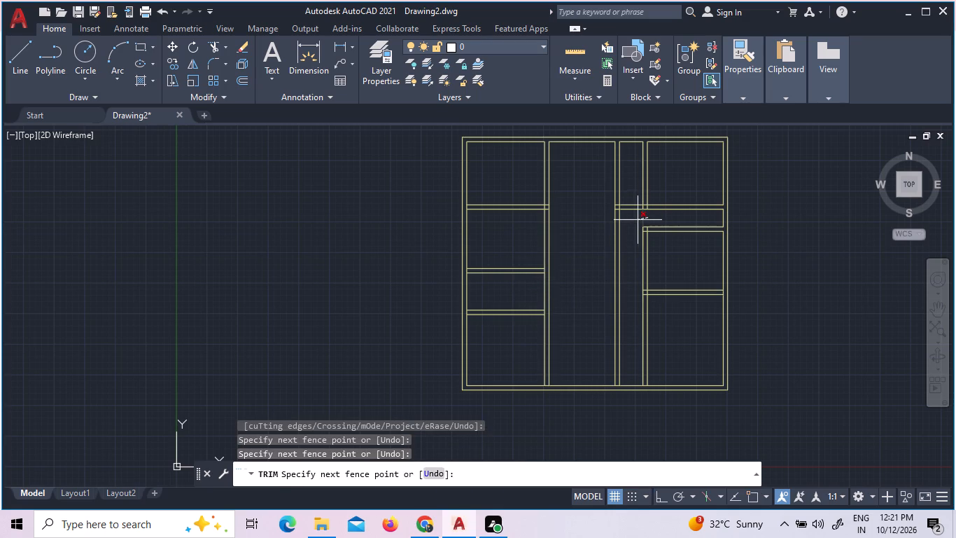
left_click(638, 220)
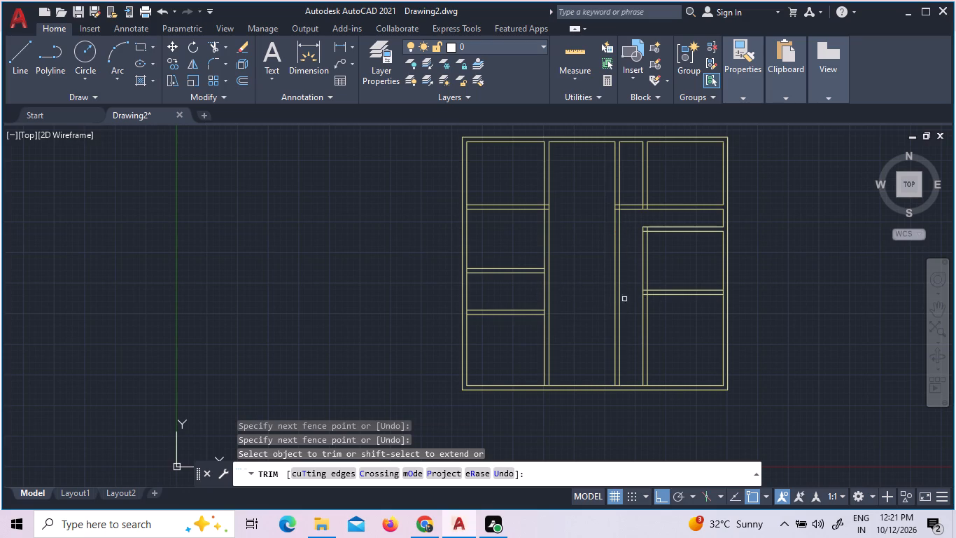
key("Escape")
Offset the west wall's inner line 4' west, outside the building outline.
key("o")
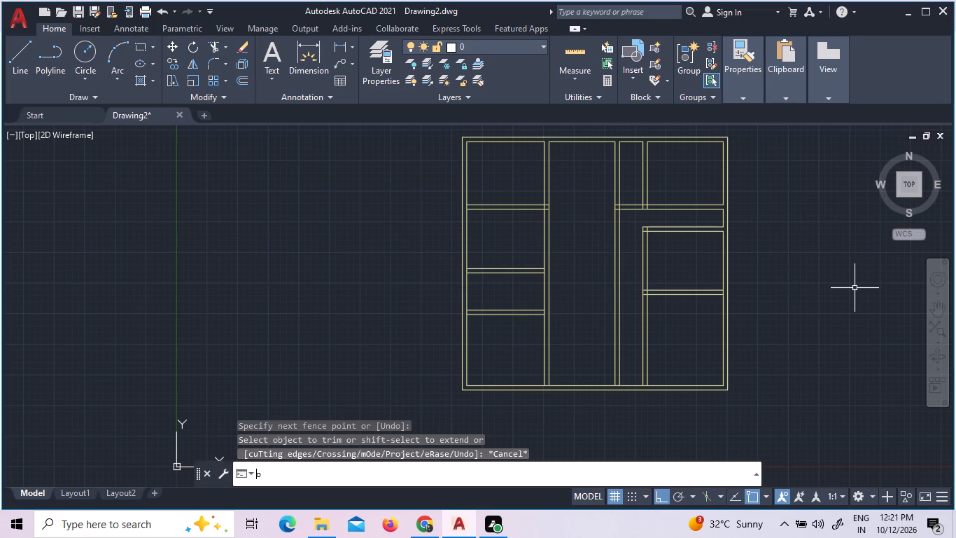
key("Return")
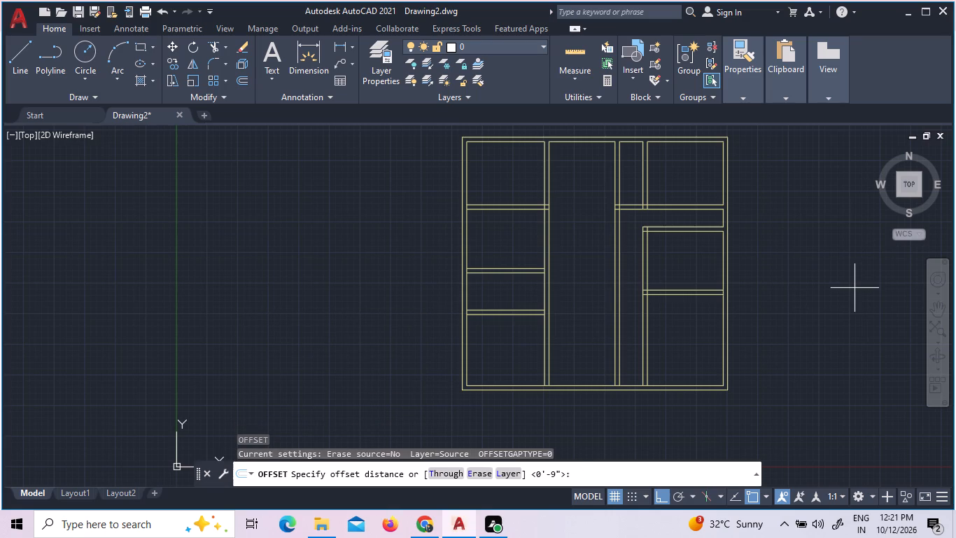
key("3")
key("apostrophe")
scroll(479, 328, "up", 2)
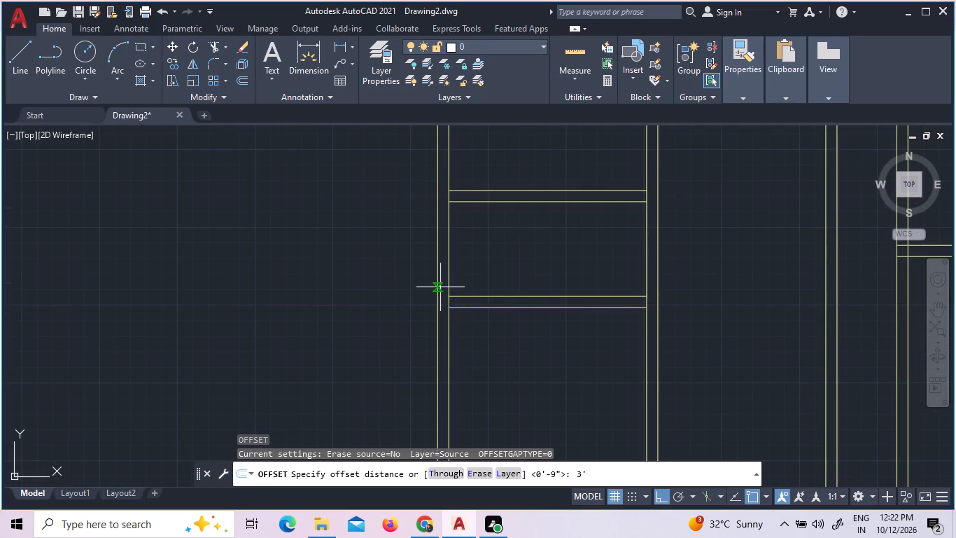
scroll(440, 287, "up", 1)
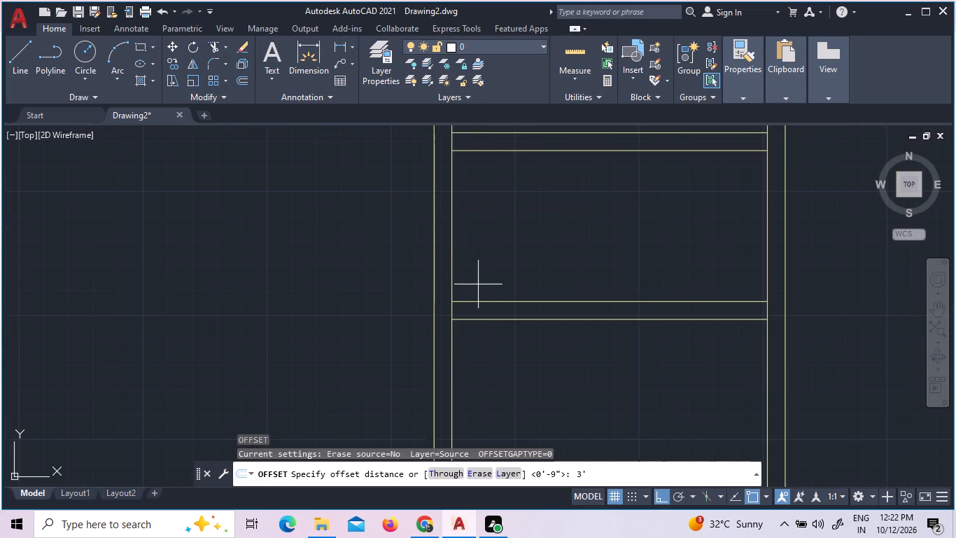
key("o")
key("Return")
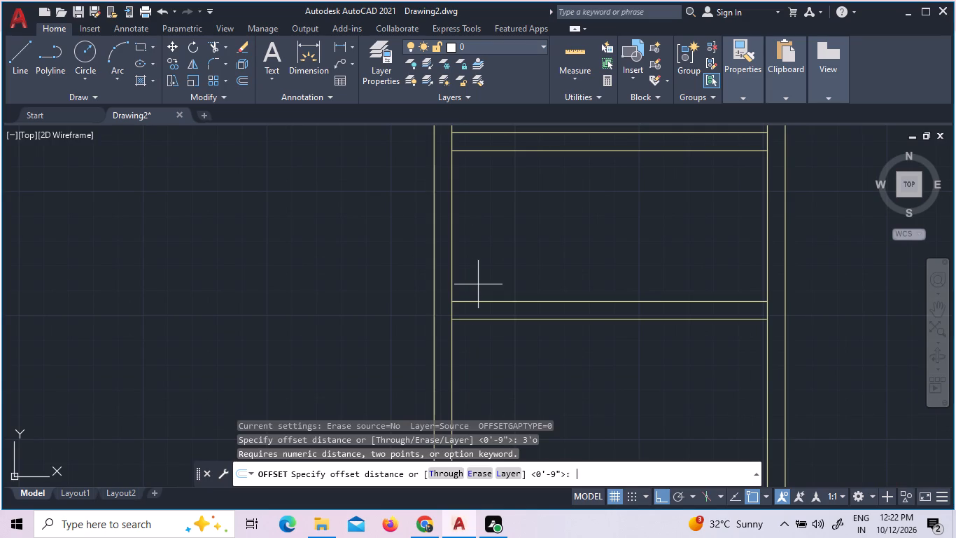
type("4'")
key("Return")
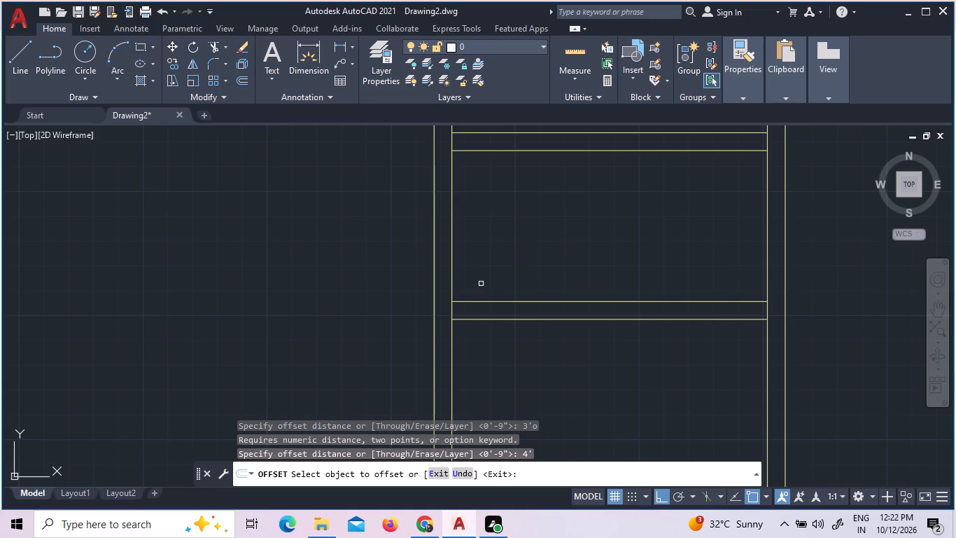
left_click(451, 262)
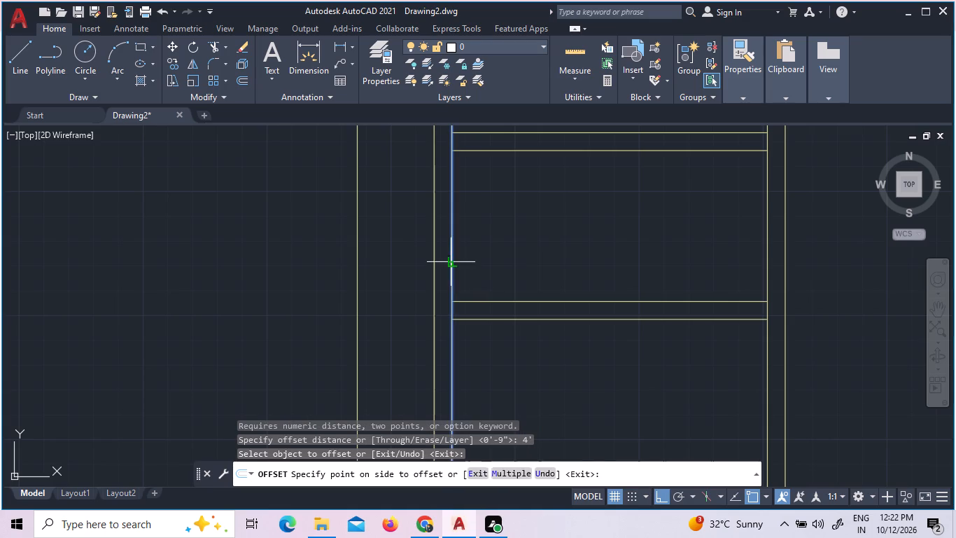
left_click(388, 252)
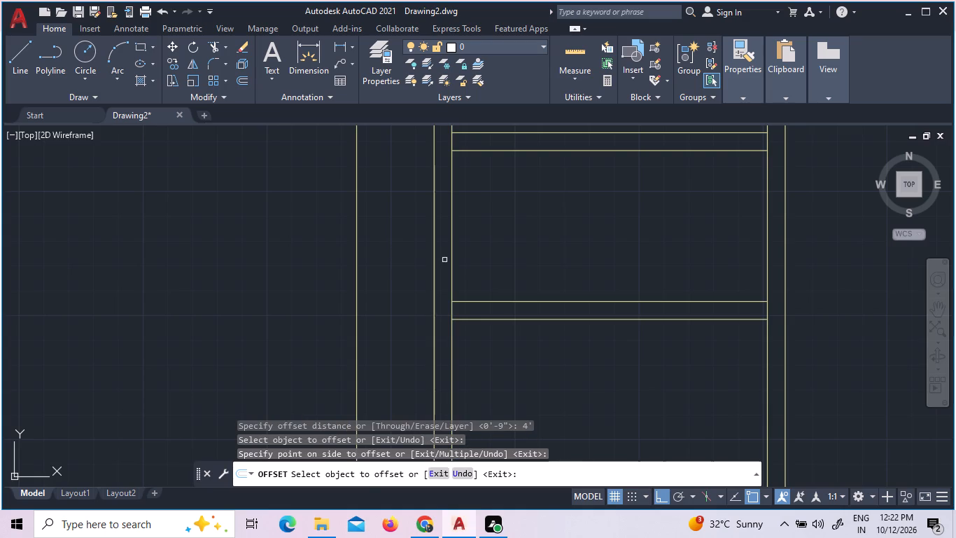
key("Escape")
Offset the west wall's inner line 3' east, into the west room.
key("o")
key("Return")
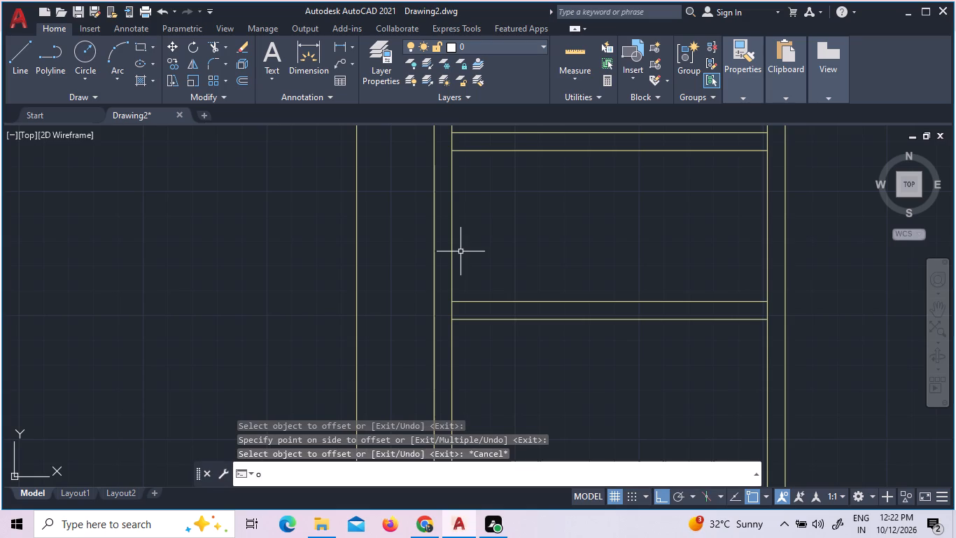
type("3'")
key("Return")
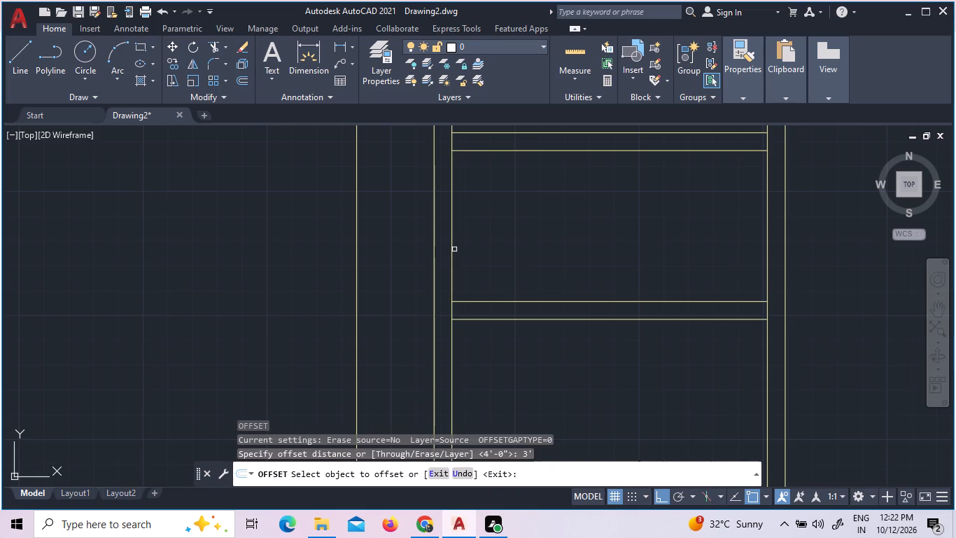
left_click(454, 251)
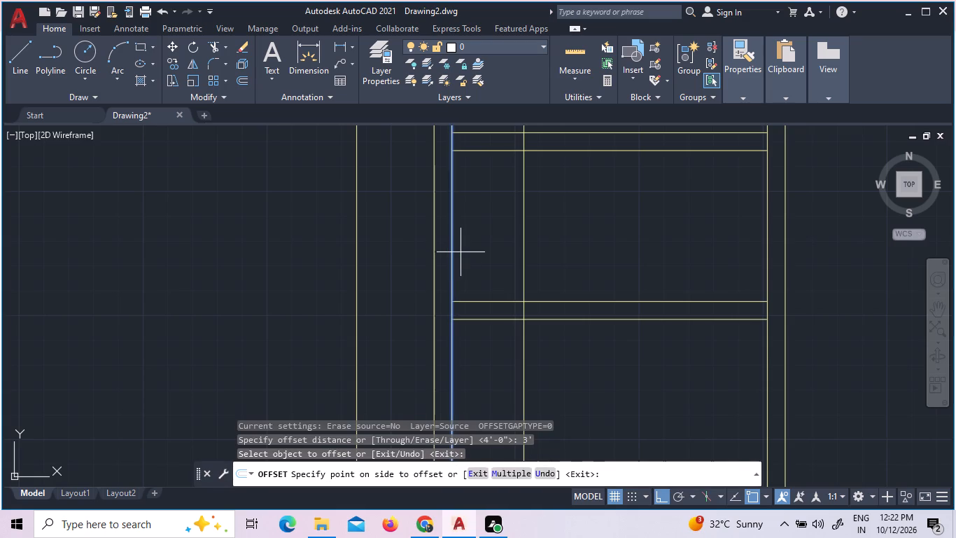
left_click(461, 252)
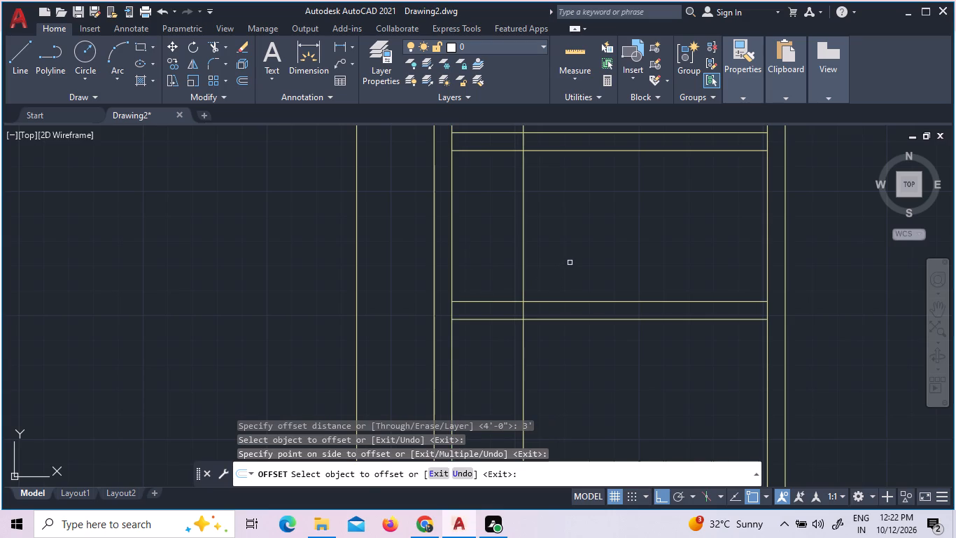
scroll(570, 262, "down", 2)
scroll(508, 207, "up", 1)
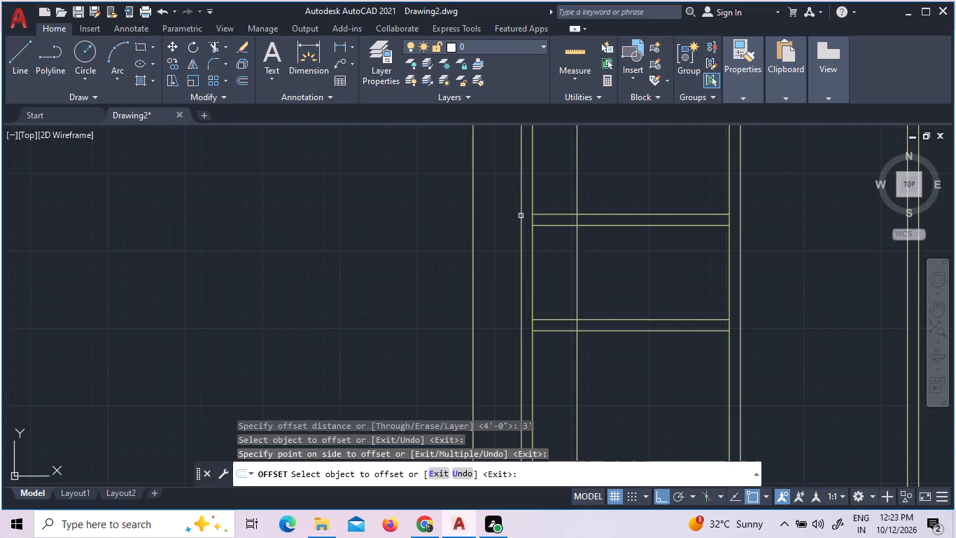
key("Escape")
Extend both lines of the northern west-room partition west to the line outside the building and east to the first vertical partition's far line.
type("ex")
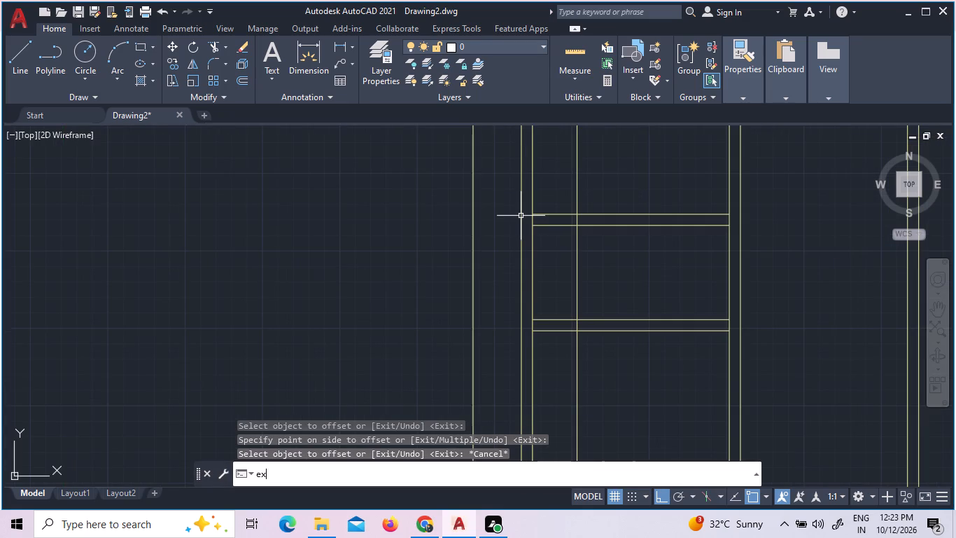
key("Return")
key("Return")
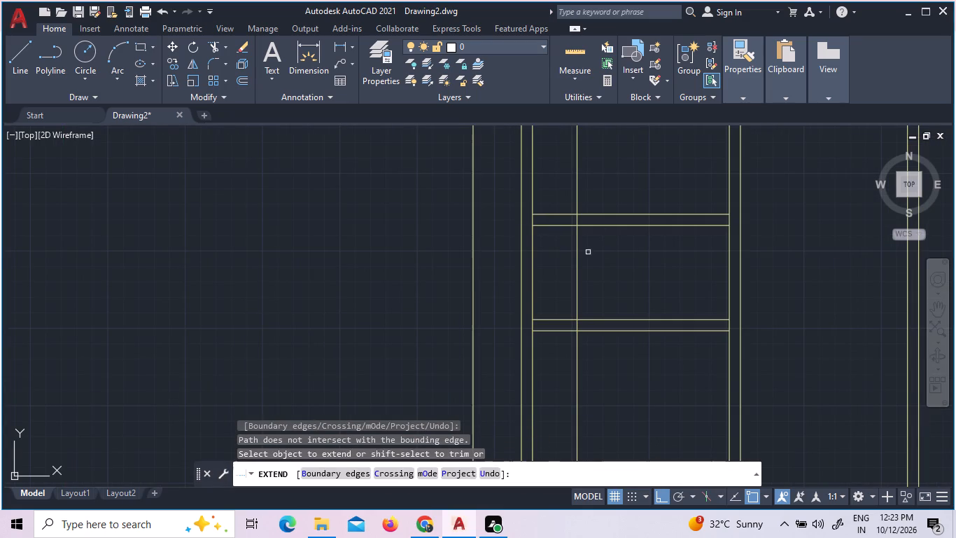
left_click(565, 249)
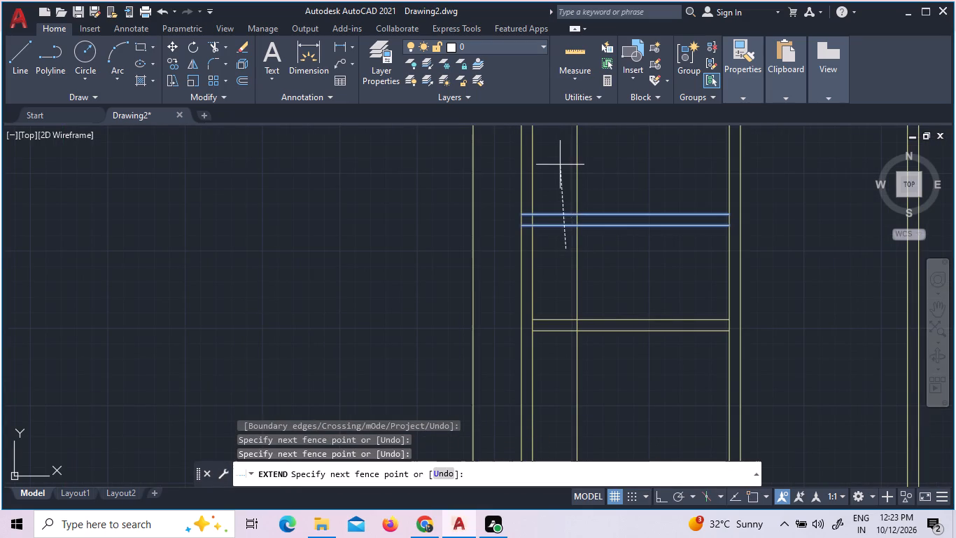
left_click(560, 165)
left_click_drag(563, 249, 567, 240)
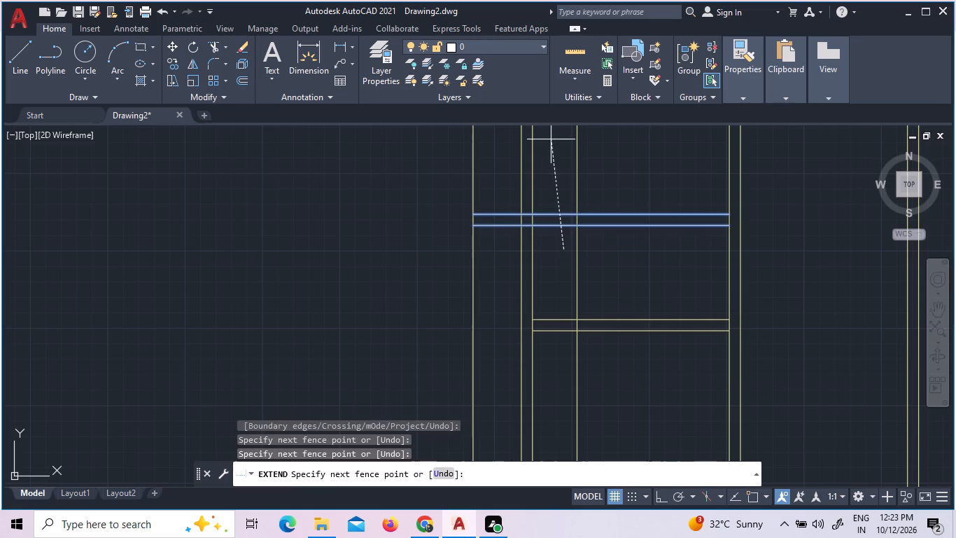
left_click_drag(551, 139, 556, 146)
left_click_drag(661, 277, 664, 270)
left_click(671, 172)
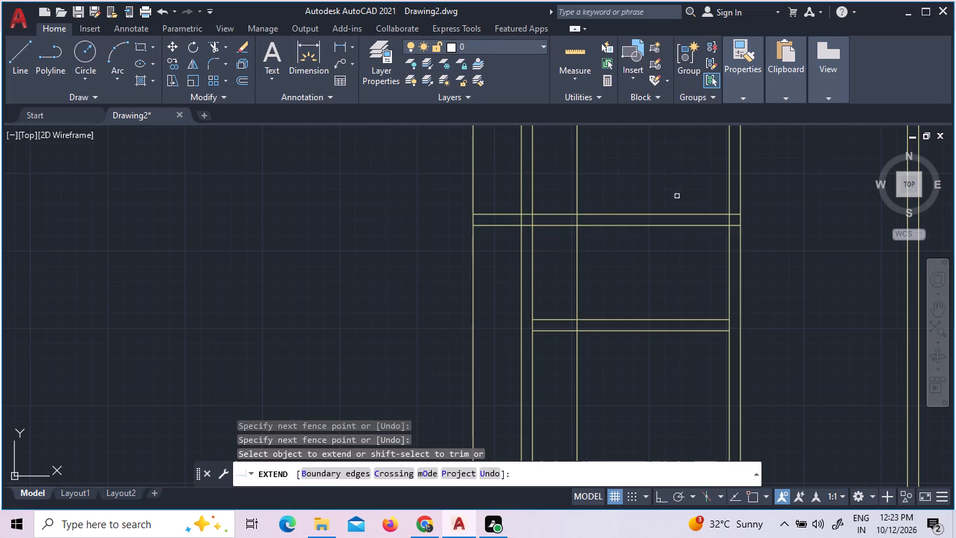
Extend both lines of the southern west-room partition west to the line outside the building and east to the first vertical partition's far line.
left_click_drag(571, 345, 571, 339)
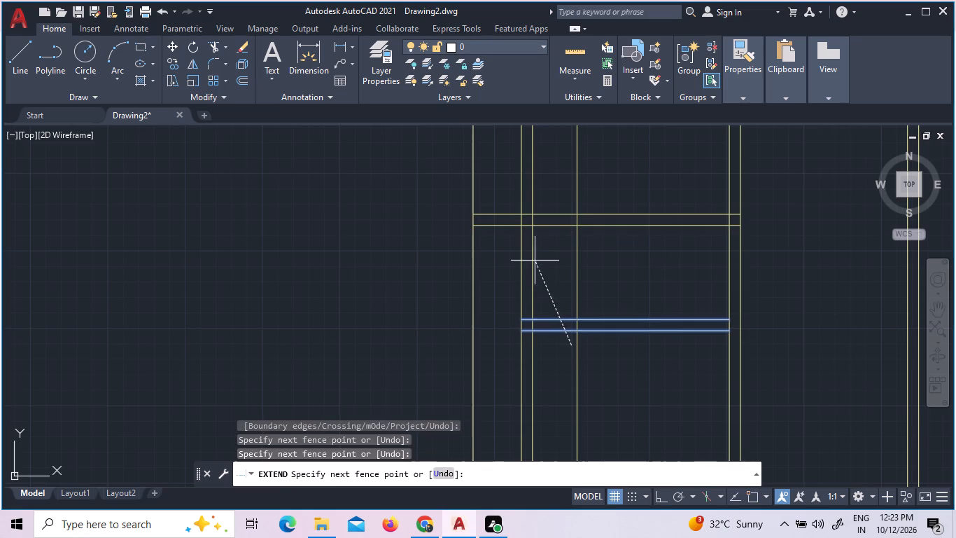
left_click(535, 261)
left_click(544, 345)
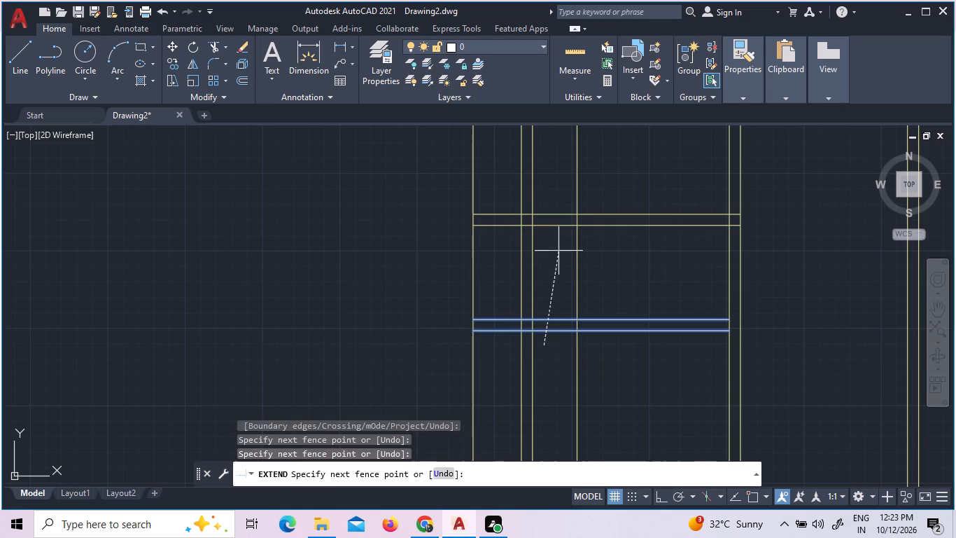
left_click(558, 251)
left_click(631, 354)
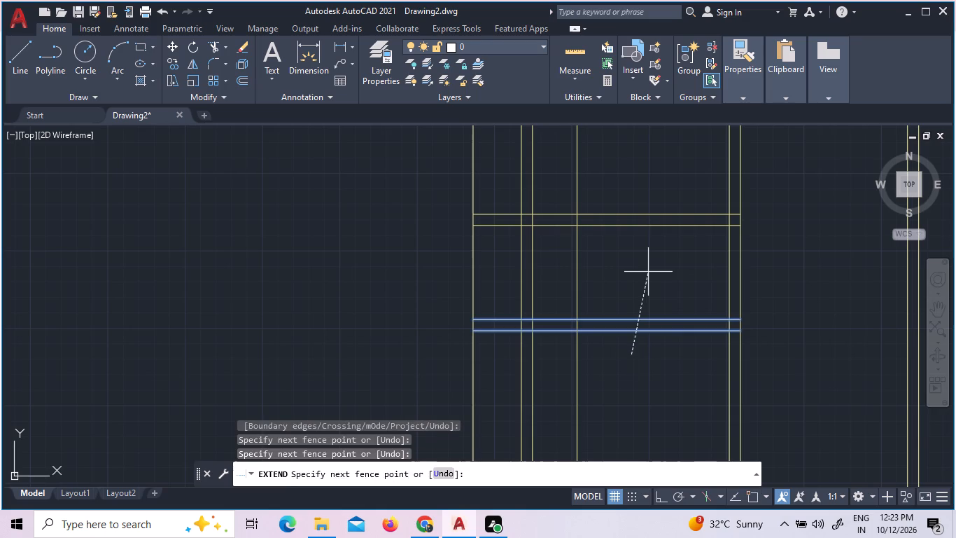
left_click(648, 272)
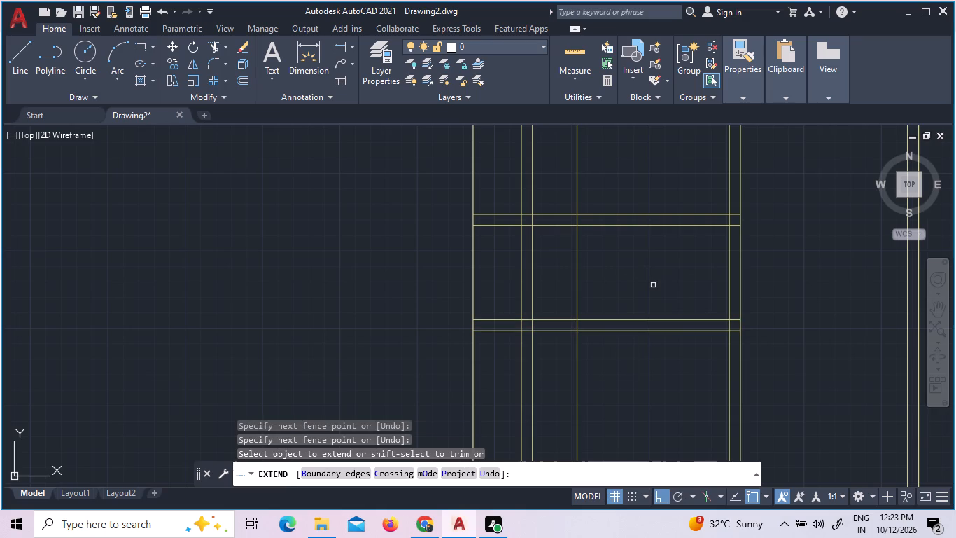
key("Escape")
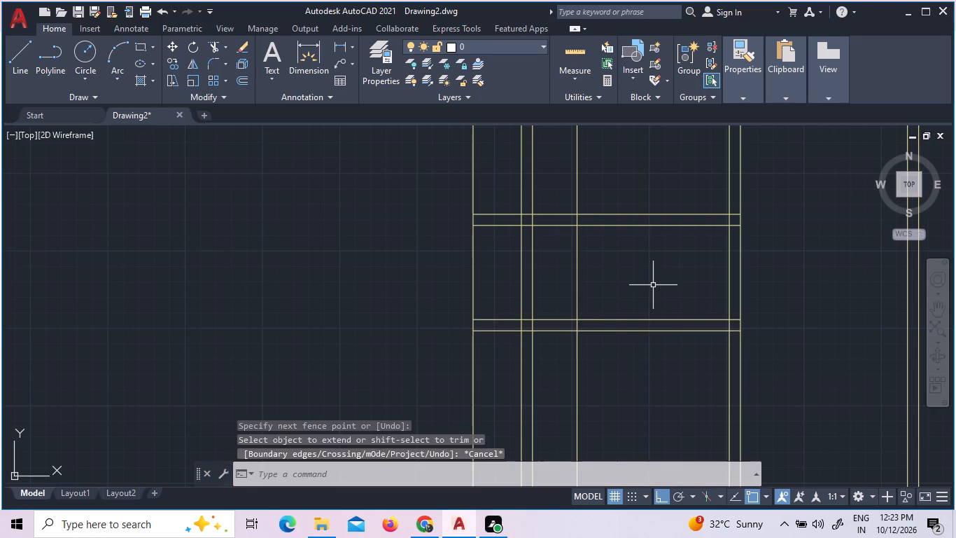
Offset the vertical line outside the west wall 9" west to form the outer wall thickness.
key("o")
key("Return")
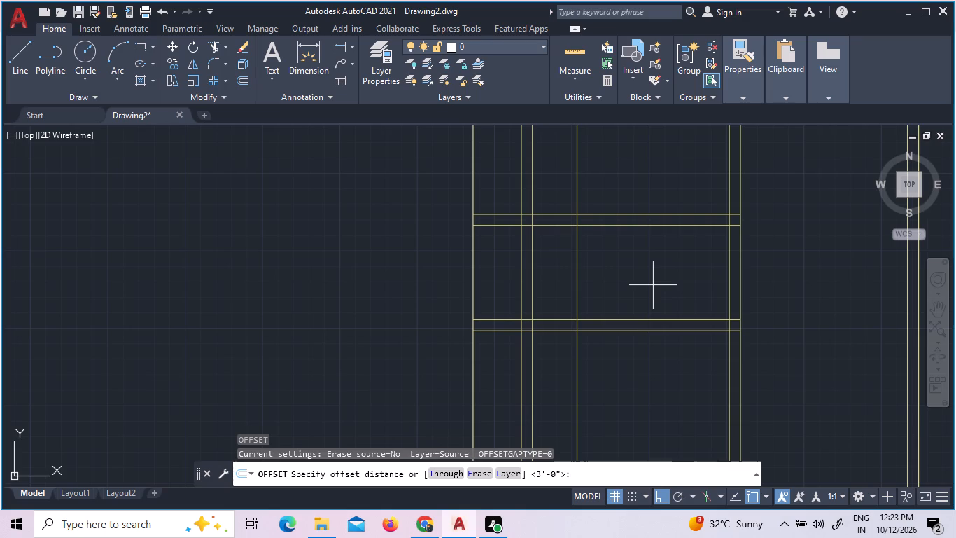
type("9\"")
key("Return")
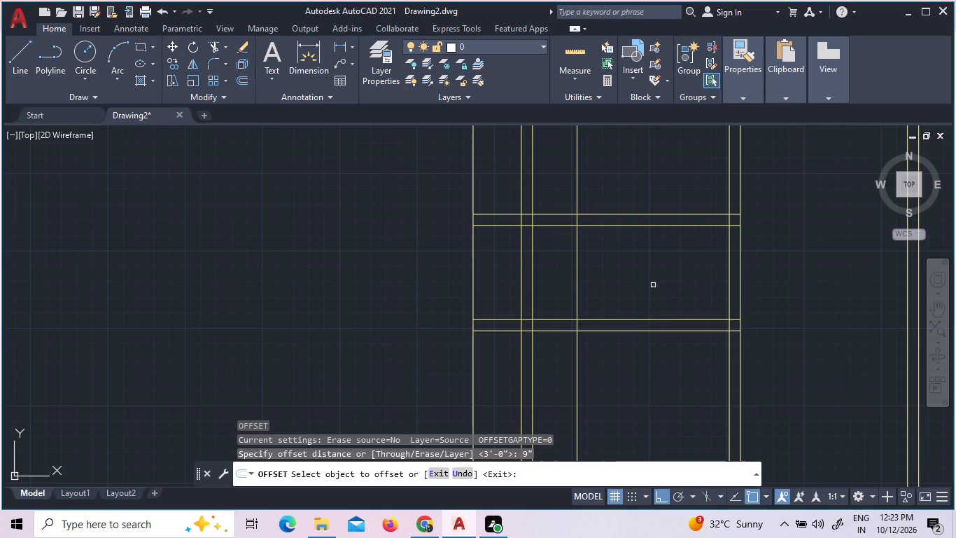
left_click(472, 282)
left_click(430, 279)
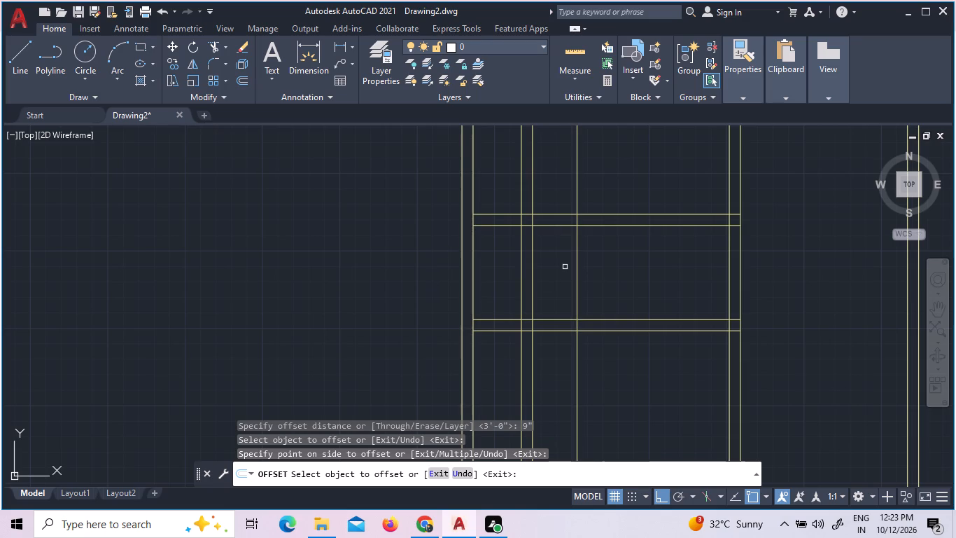
key("Escape")
Offset the new vertical line inside the west room 4" east to form a thin partition.
key("o")
key("Return")
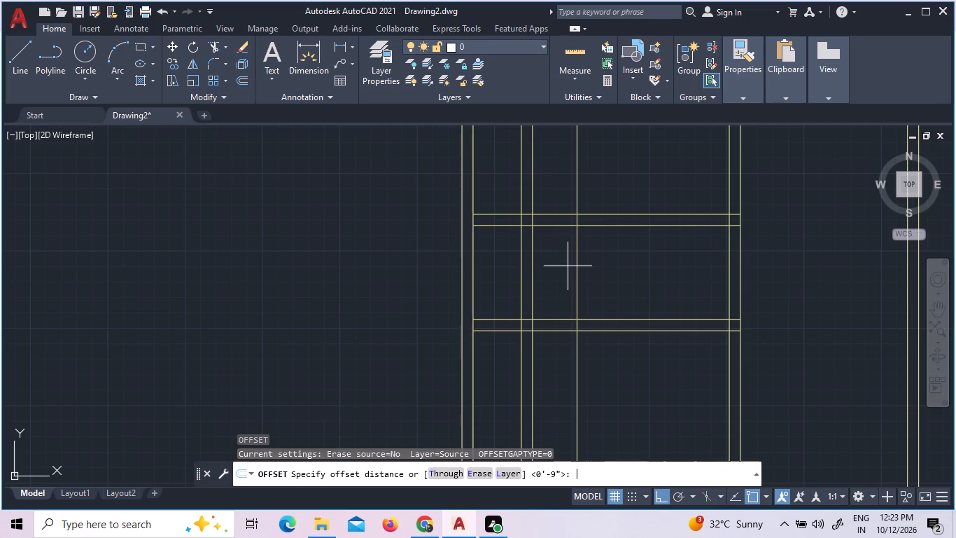
key("3")
key("BackSpace")
key("5")
key("BackSpace")
type("4\"")
key("Return")
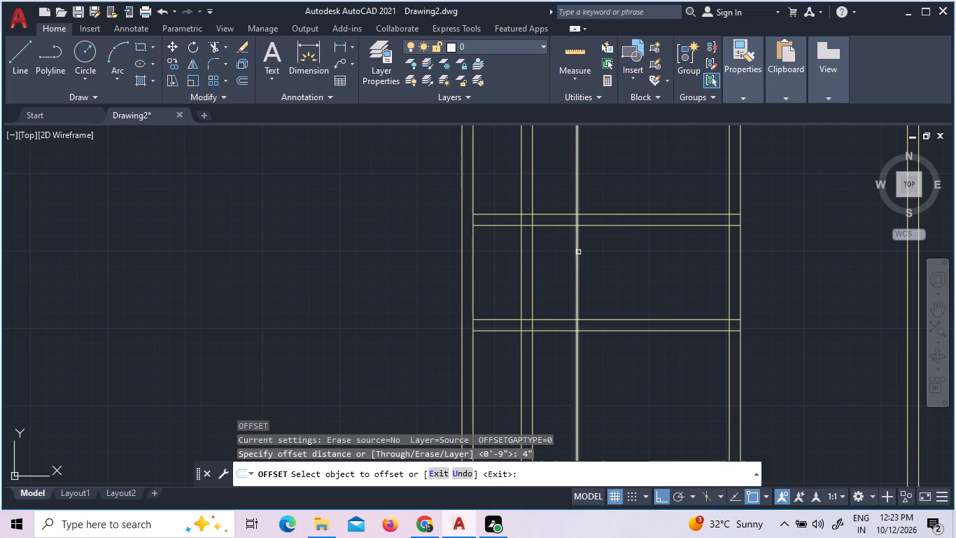
left_click(579, 250)
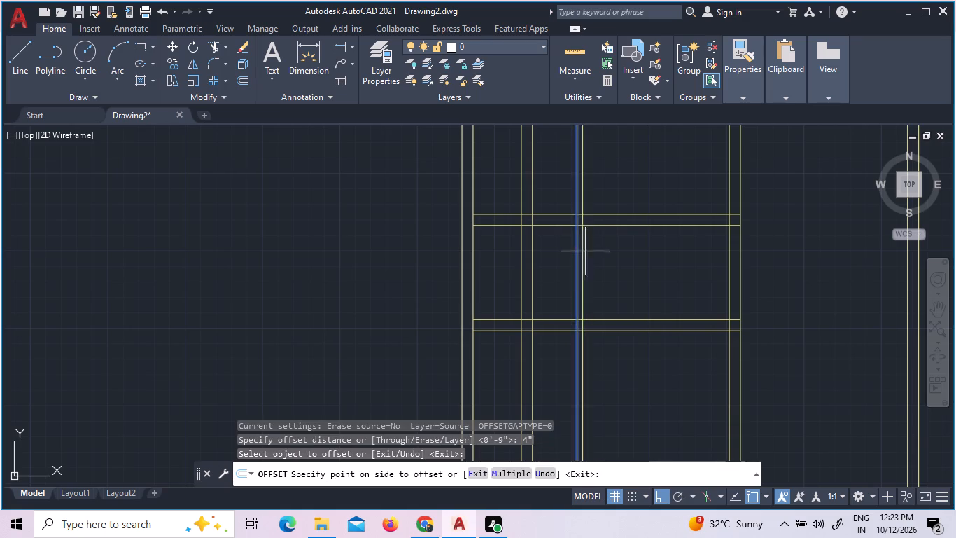
left_click(588, 253)
key("Escape")
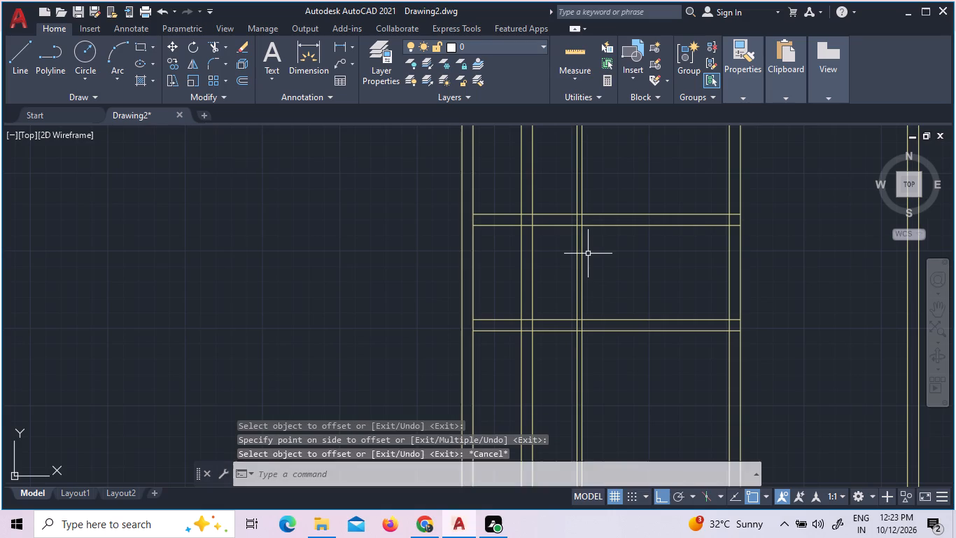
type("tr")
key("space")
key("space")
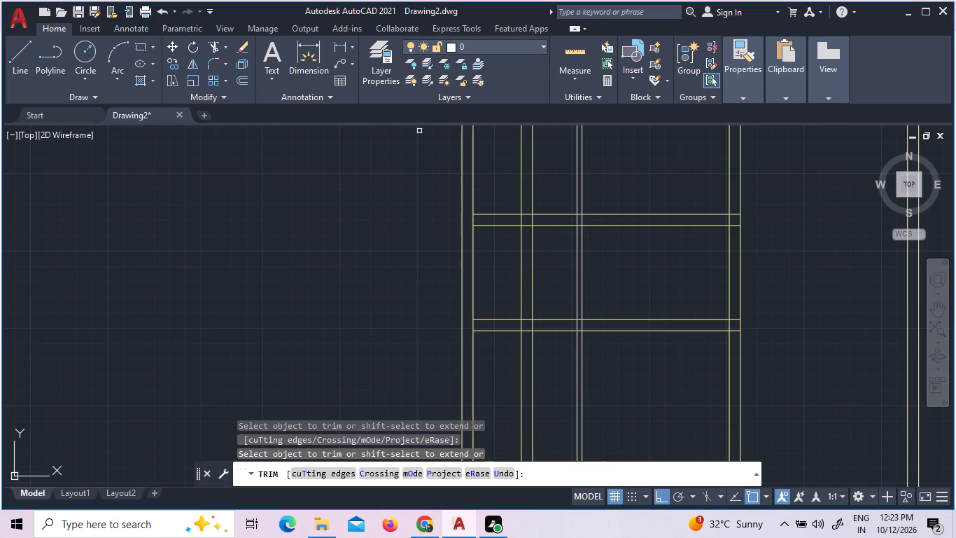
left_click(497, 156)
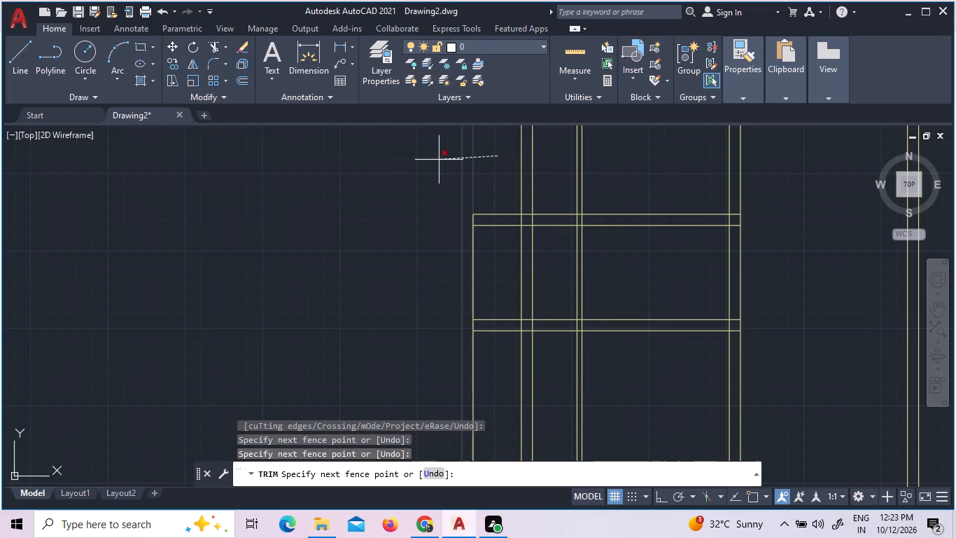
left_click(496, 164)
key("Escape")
Extend both lines of the two west-room partitions west to the outermost vertical line.
type("ex")
key("space")
key("space")
left_click(500, 254)
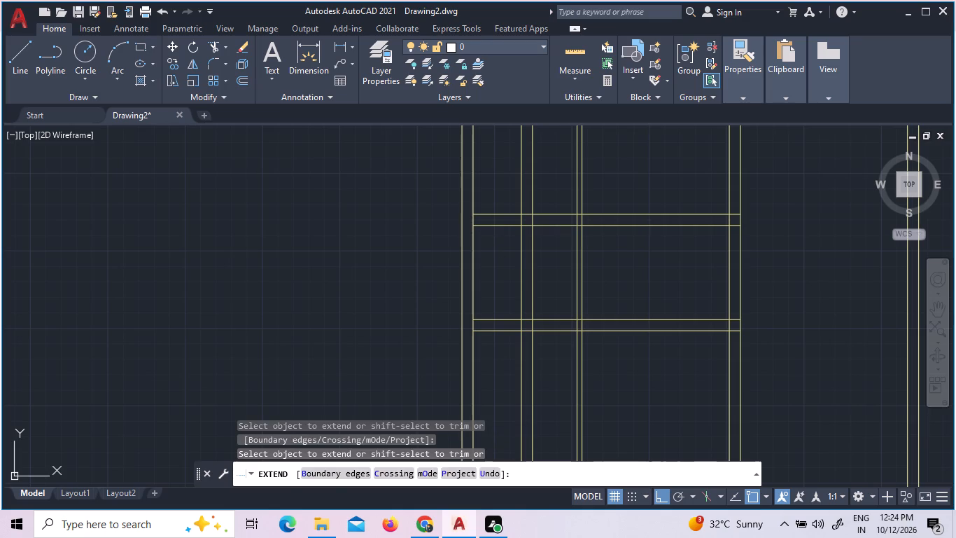
left_click(498, 181)
left_click_drag(488, 290, 487, 301)
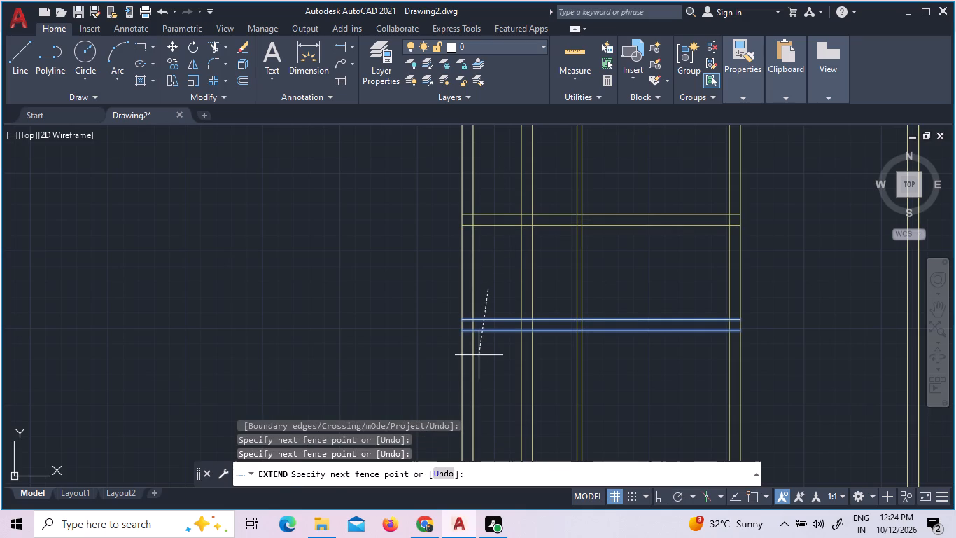
left_click(495, 361)
key("Escape")
Trim both outer west wall lines north of the northern partition and south of the southern one, closing the projection's corners.
key("t")
type("r")
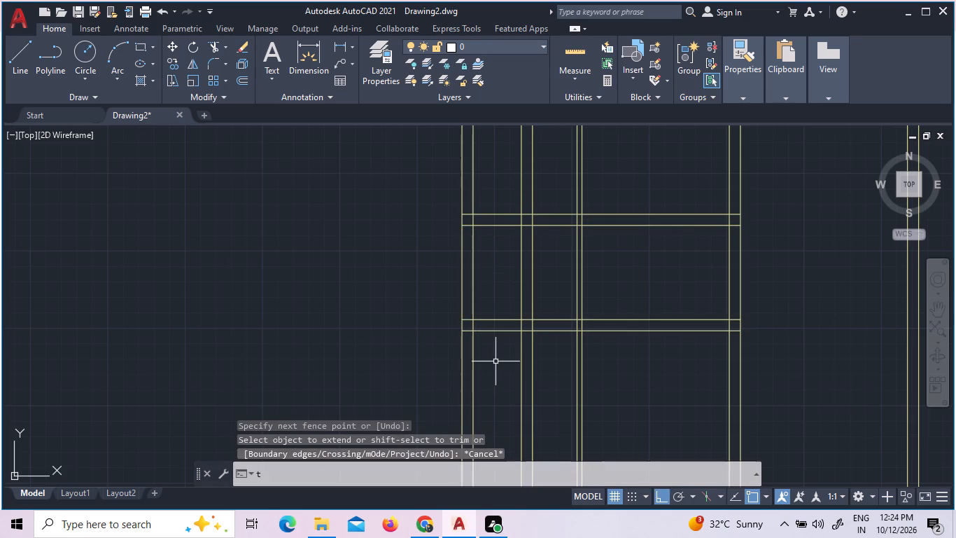
key("space")
key("space")
left_click(503, 162)
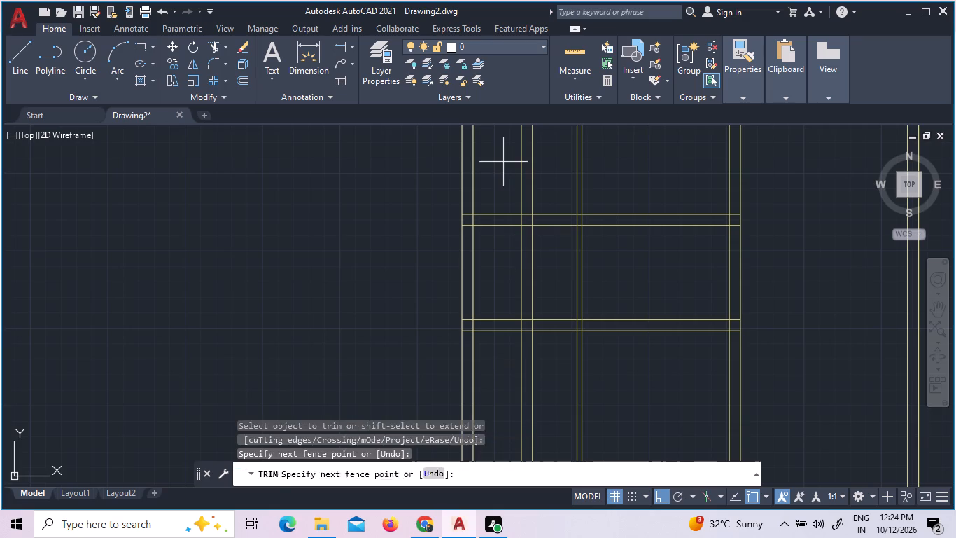
left_click(356, 177)
left_click_drag(507, 356, 471, 356)
left_click(376, 347)
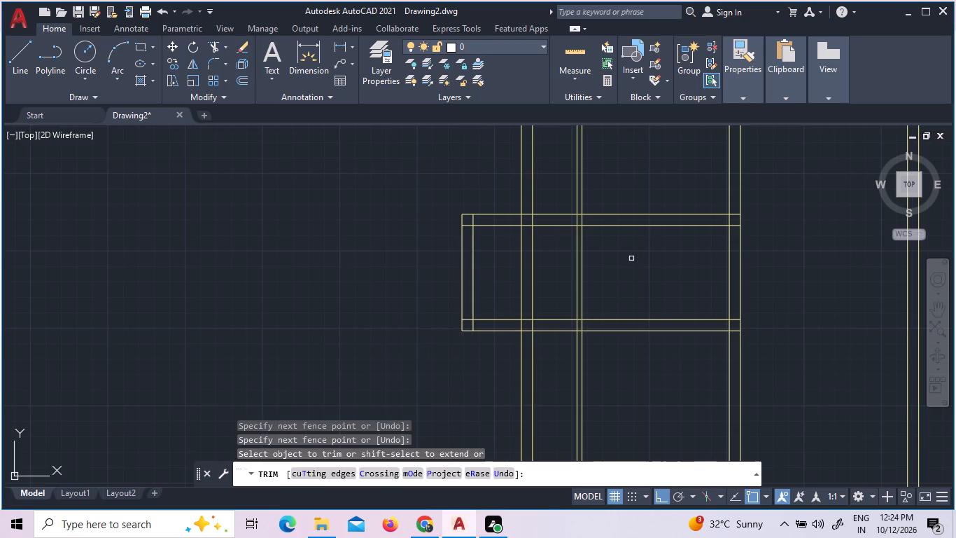
Quick-measure the distances around the west wall between the two west-room partitions.
scroll(614, 258, "down", 2)
scroll(592, 250, "up", 3)
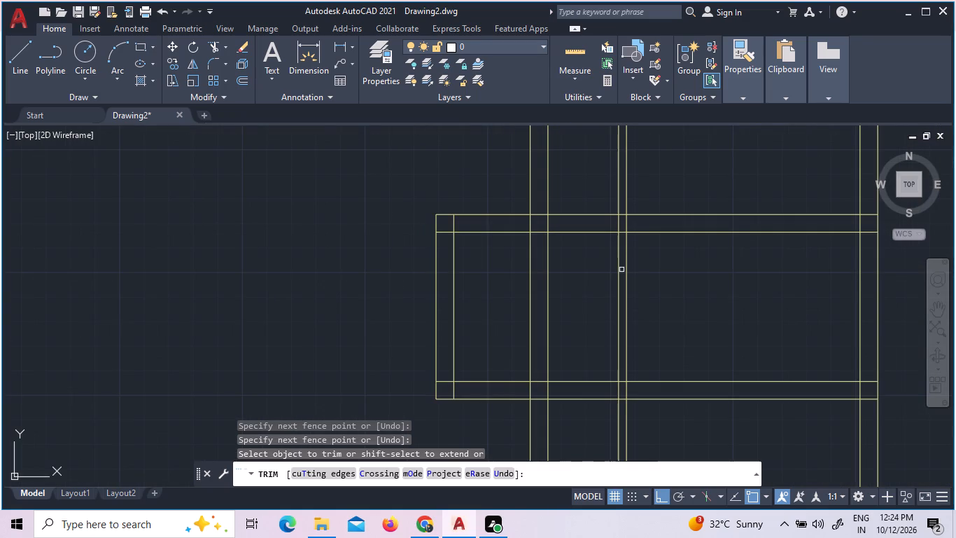
scroll(621, 270, "up", 2)
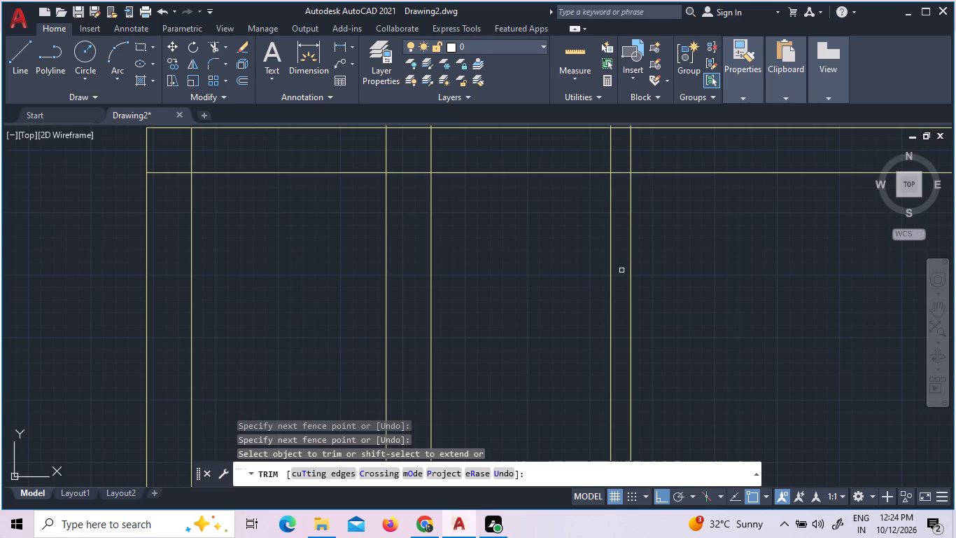
scroll(621, 270, "down", 3)
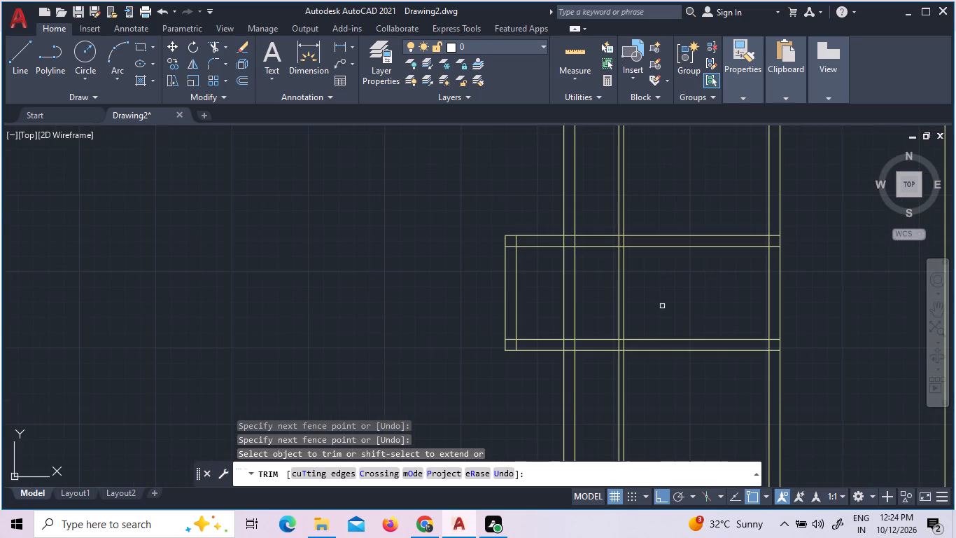
left_click(590, 68)
left_click(595, 99)
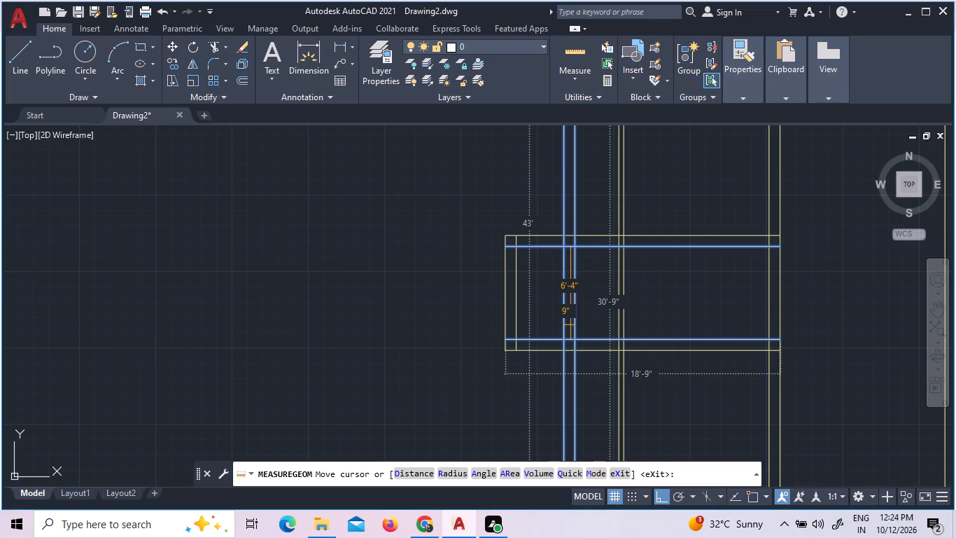
Quick-measure the distances around the projection outside the west wall.
scroll(570, 325, "down", 3)
scroll(574, 322, "up", 4)
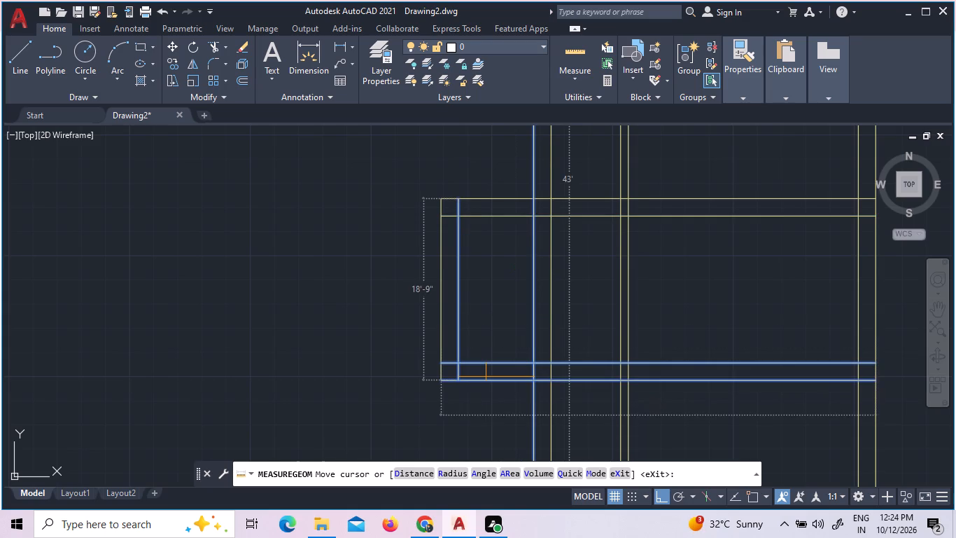
key("Escape")
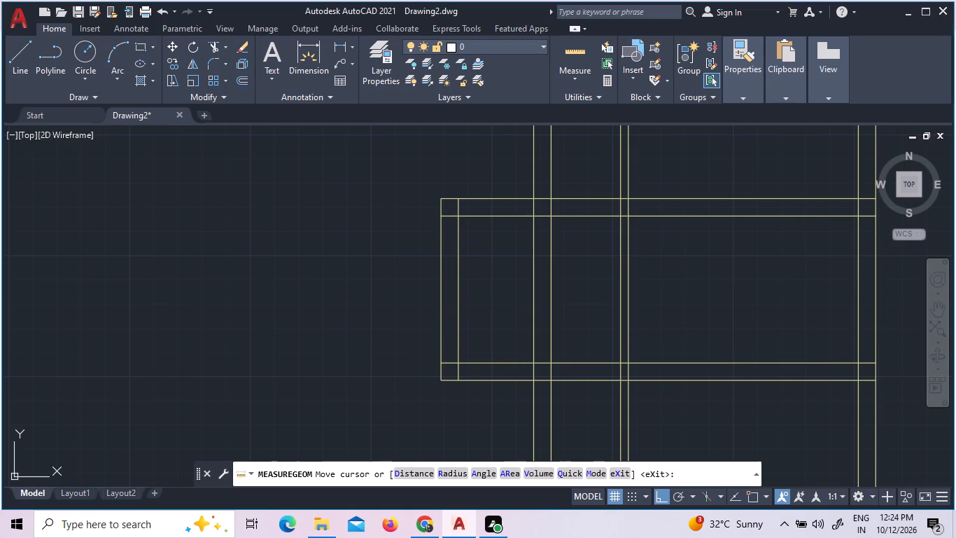
Draw a 4" horizontal line across the thin partition at its midpoint between the two west-room partitions.
left_click(17, 56)
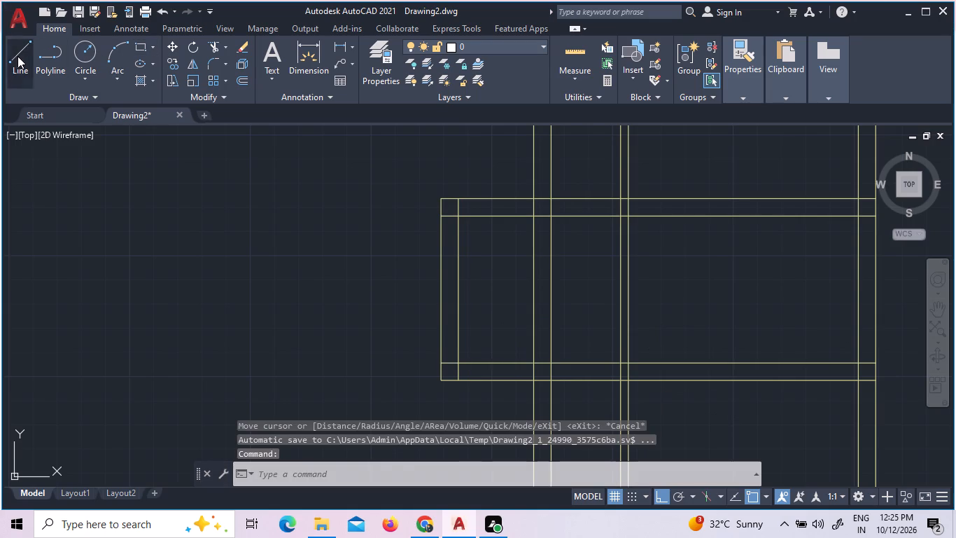
left_click(631, 305)
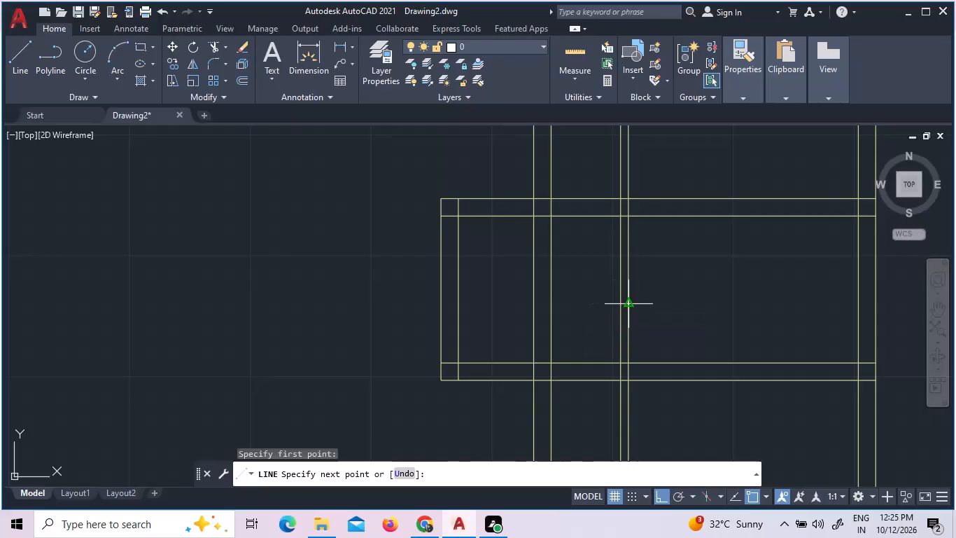
scroll(627, 303, "up", 7)
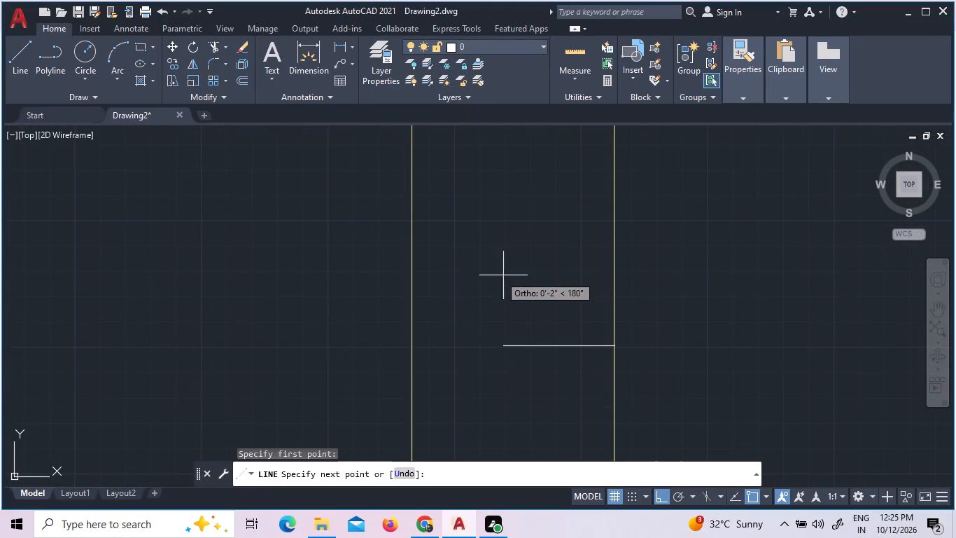
left_click(414, 350)
scroll(414, 350, "down", 8)
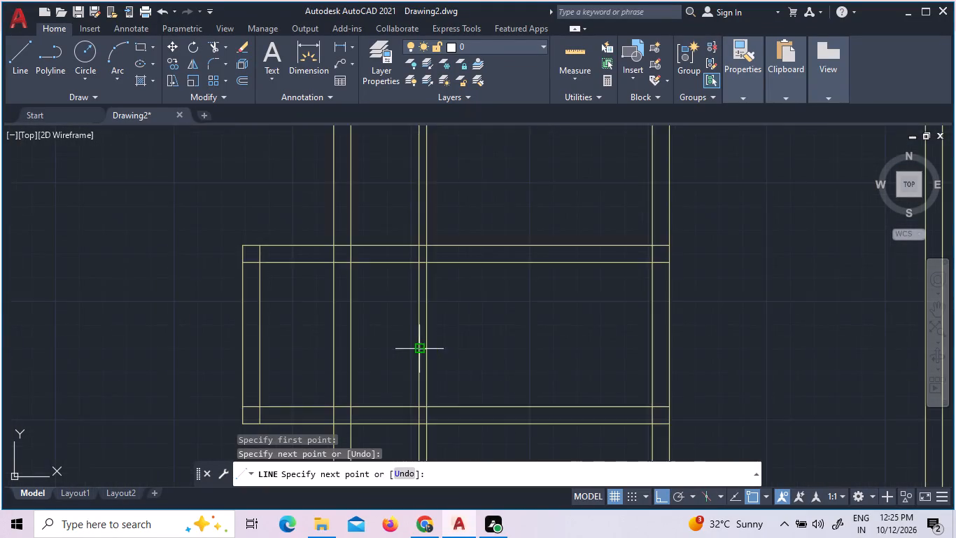
scroll(421, 350, "down", 2)
scroll(421, 350, "up", 3)
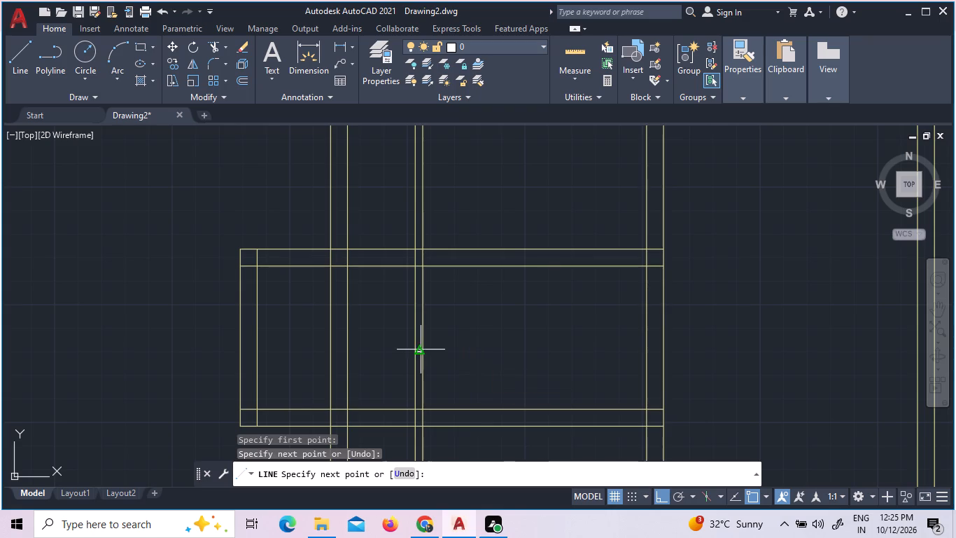
key("Escape")
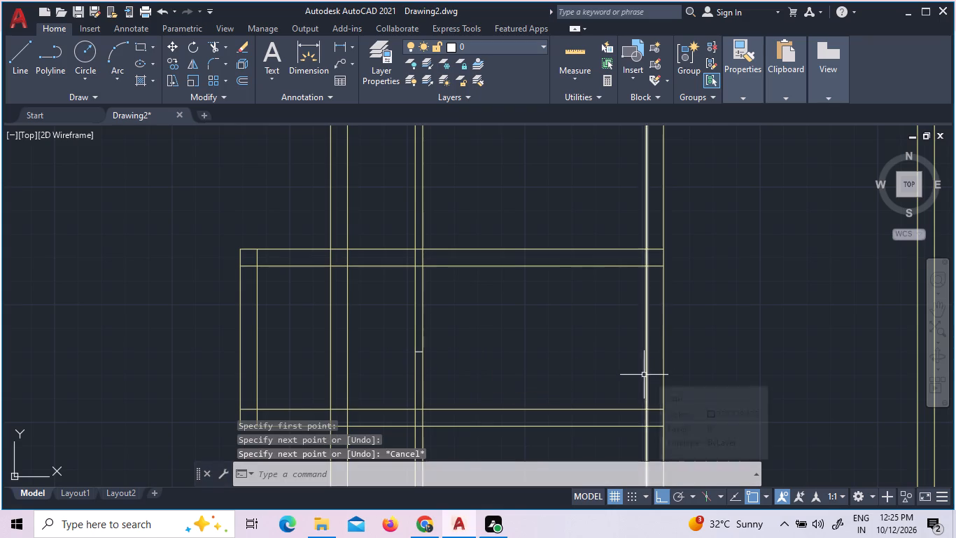
Trim away the thin partition from the 4" line north to the northwest room's partition, and the northern west-room partition east of it.
key("Escape")
type("tr")
key("space")
key("space")
left_click_drag(509, 293, 489, 283)
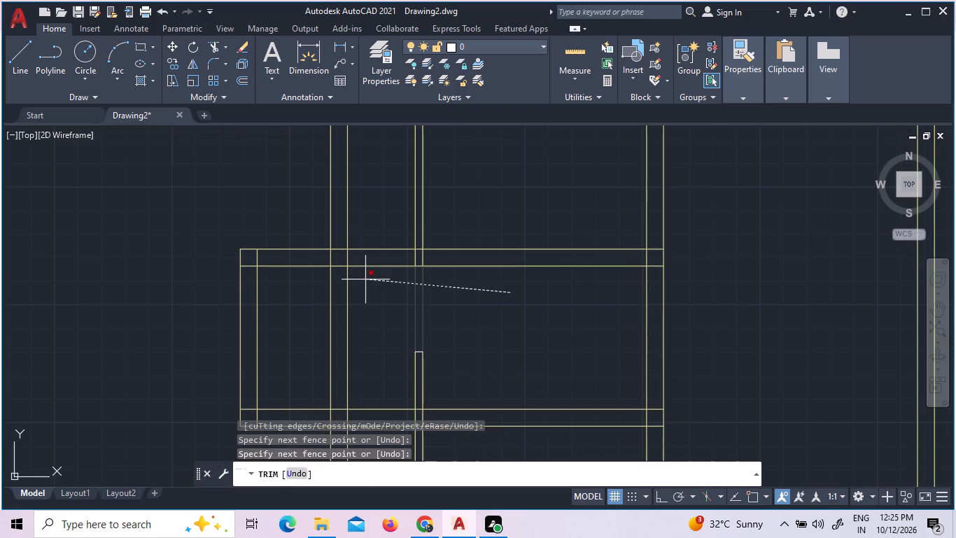
left_click(348, 294)
scroll(386, 306, "down", 2)
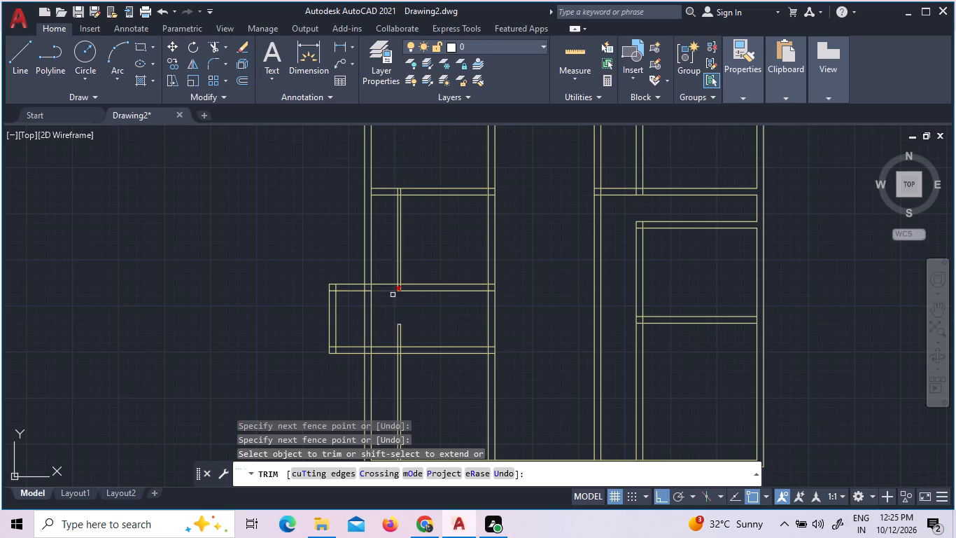
left_click(439, 304)
left_click(445, 226)
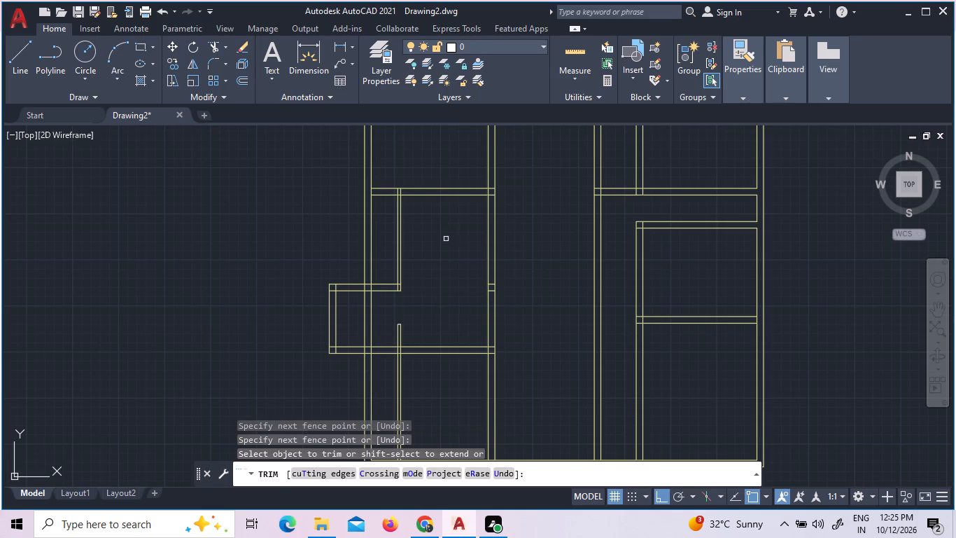
scroll(446, 239, "down", 1)
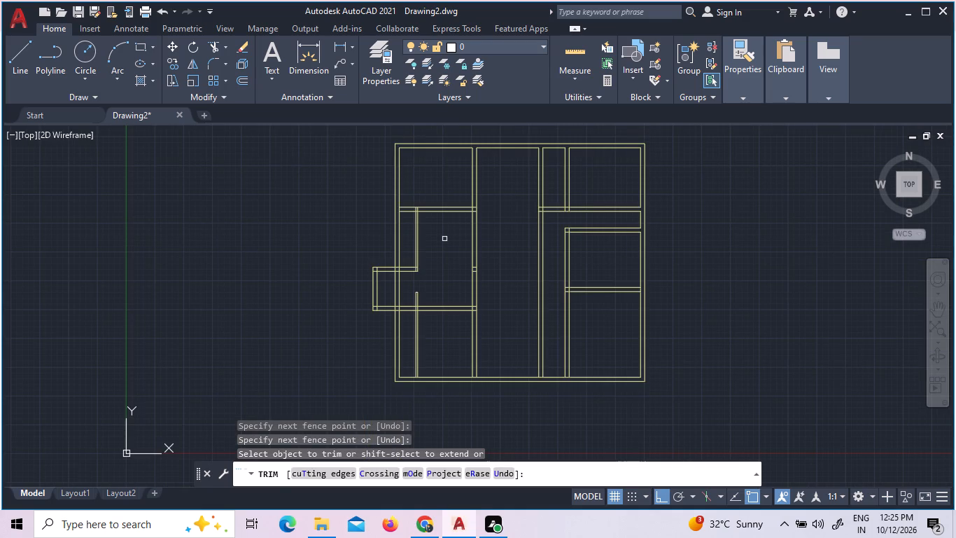
left_click(439, 234)
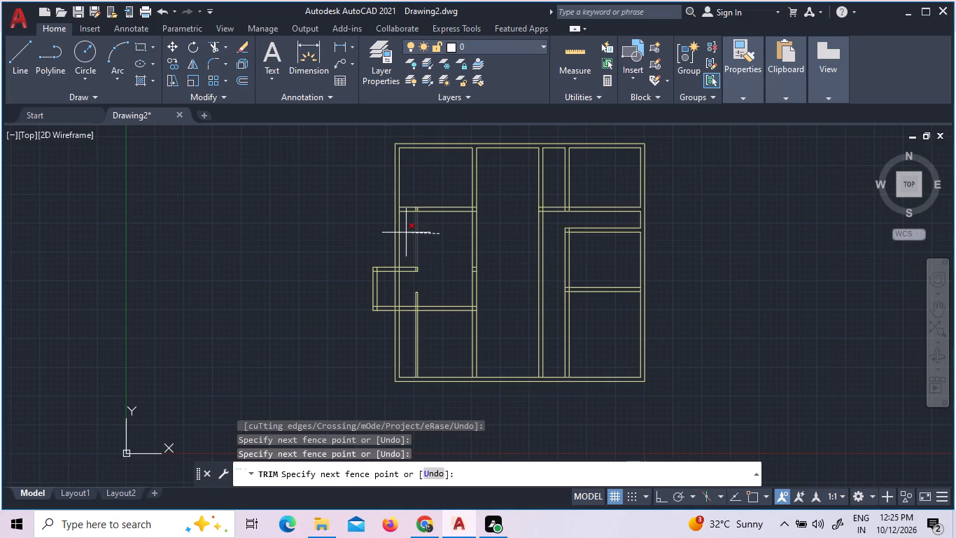
left_click(405, 233)
Trim the thin-partition remnant and the overlapping lines where the northwest room's south partition meets the west wall and the interior wall.
scroll(410, 211, "up", 1)
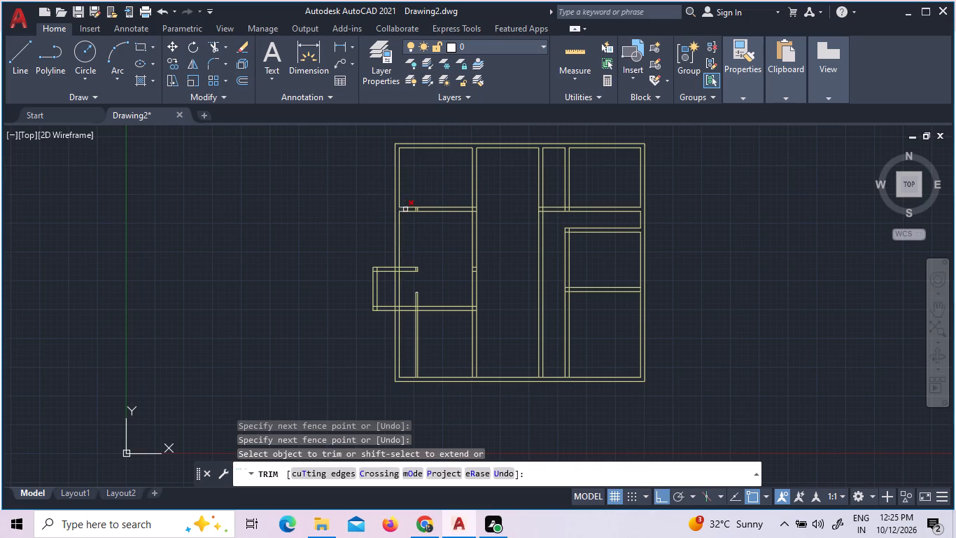
scroll(410, 211, "up", 3)
left_click(444, 198)
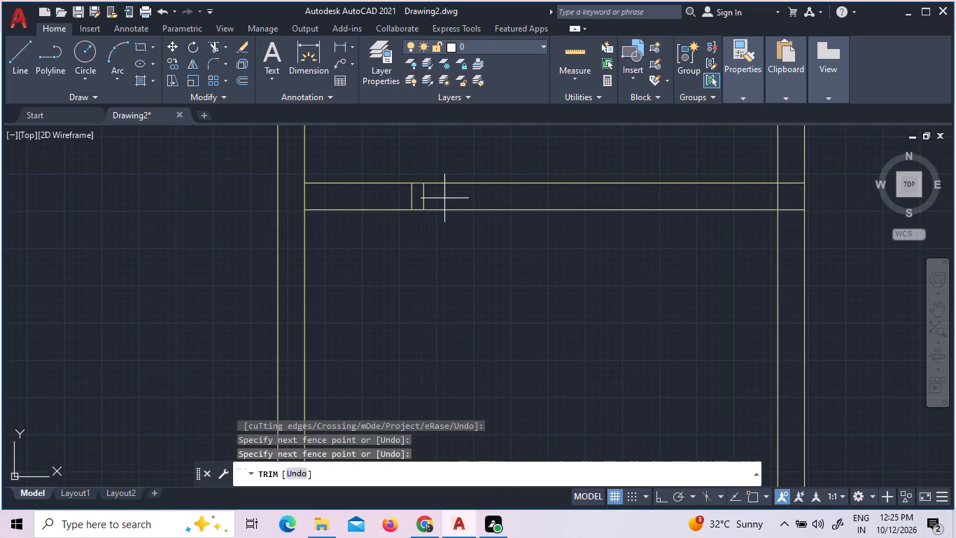
left_click(294, 200)
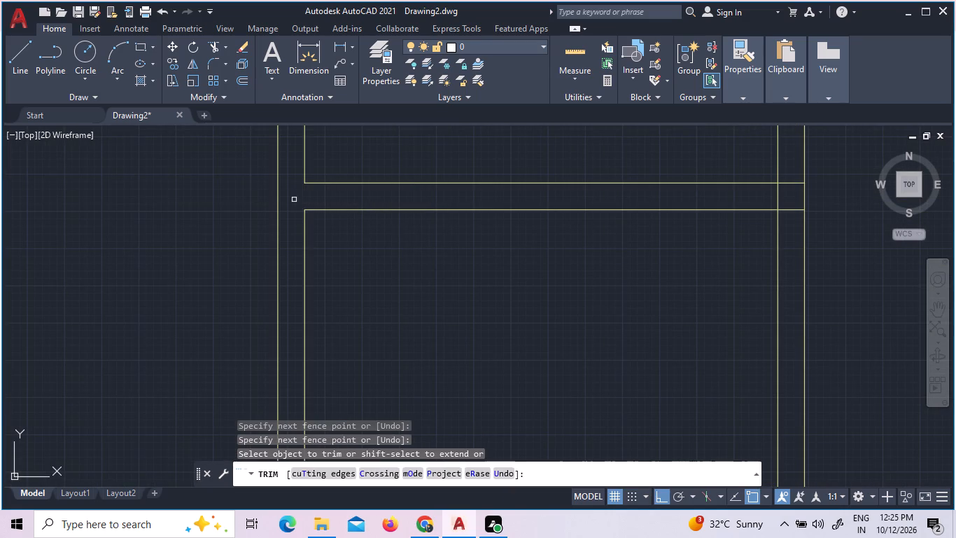
left_click(766, 203)
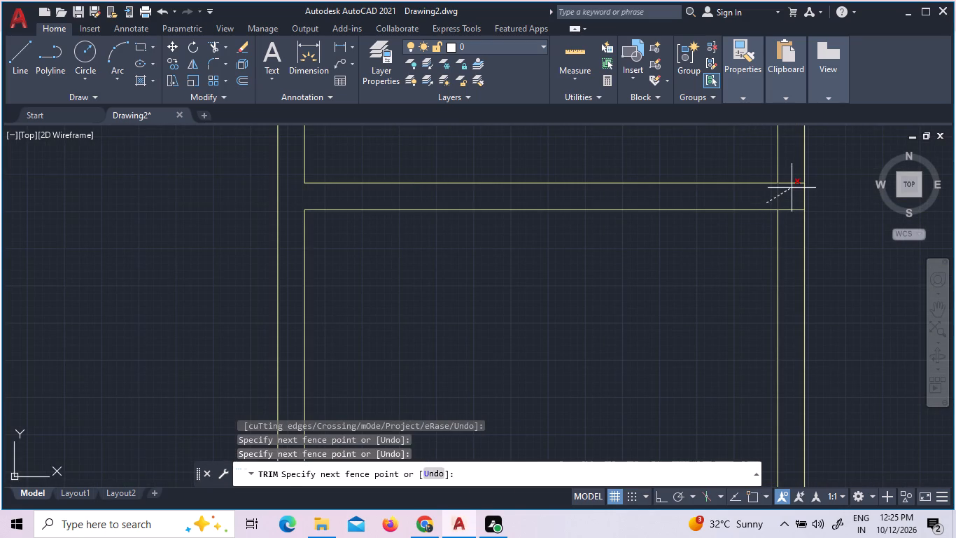
left_click(794, 177)
left_click_drag(794, 182, 796, 260)
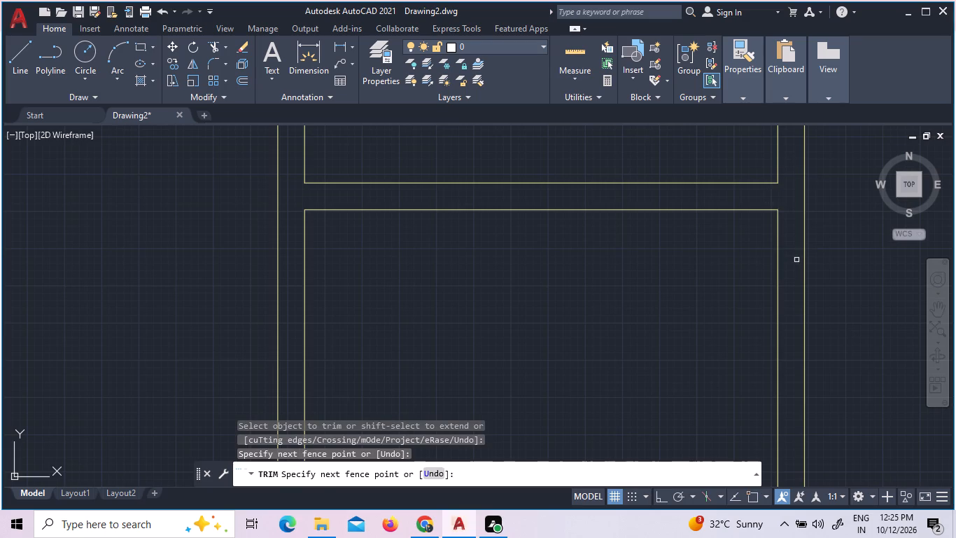
Trim the overlapping lines along the projection's north wall: the thin-partition remnant, the northwest corner and the west-wall crossing.
scroll(796, 260, "down", 3)
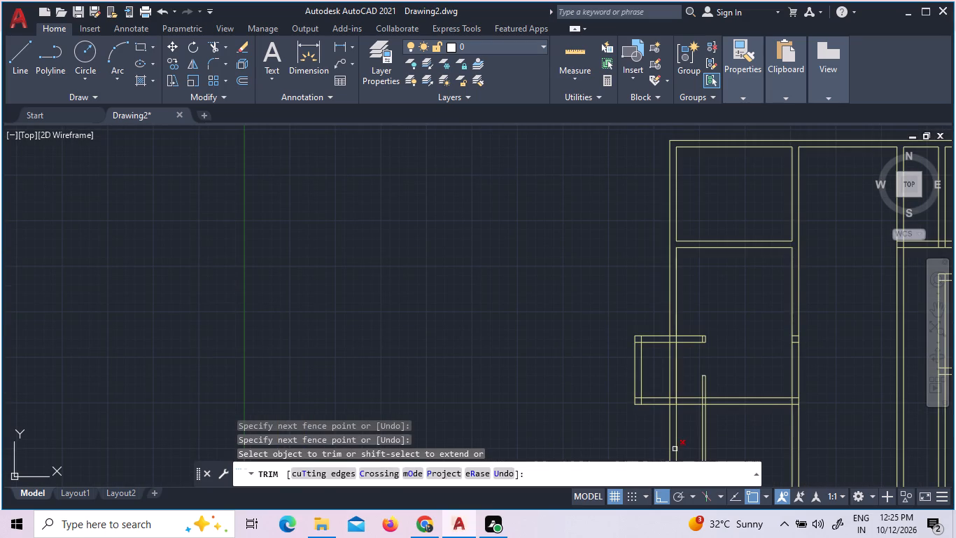
scroll(691, 403, "up", 3)
scroll(733, 134, "up", 1)
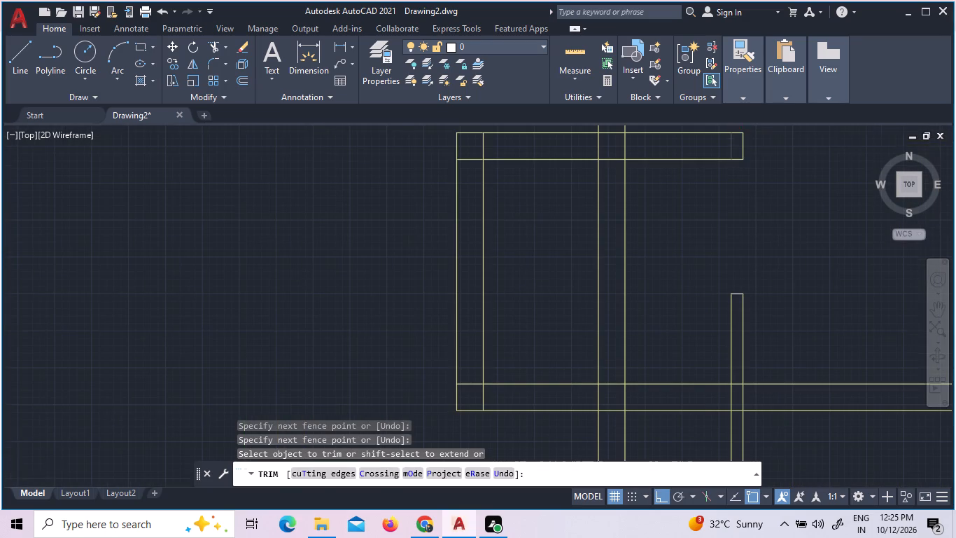
scroll(733, 134, "up", 1)
left_click(726, 149)
scroll(704, 174, "down", 1)
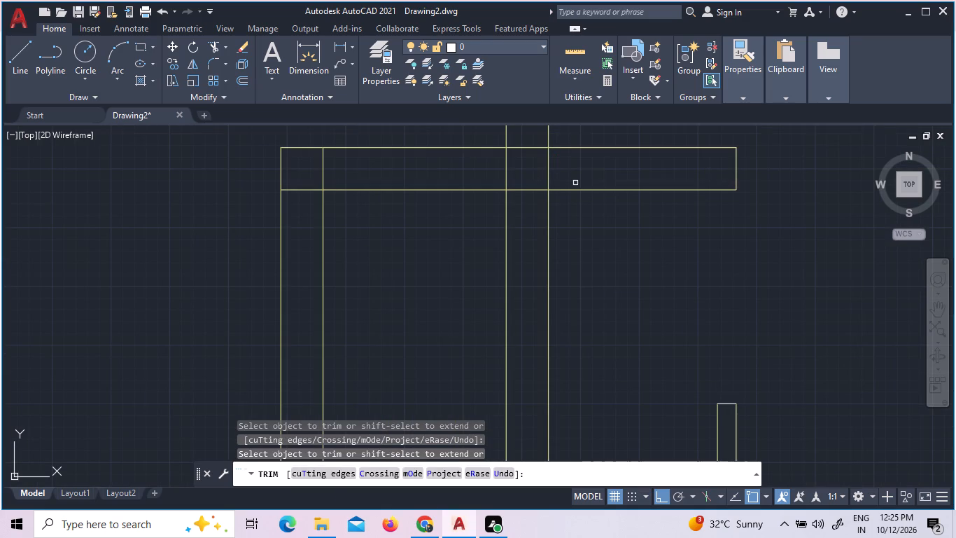
left_click(603, 171)
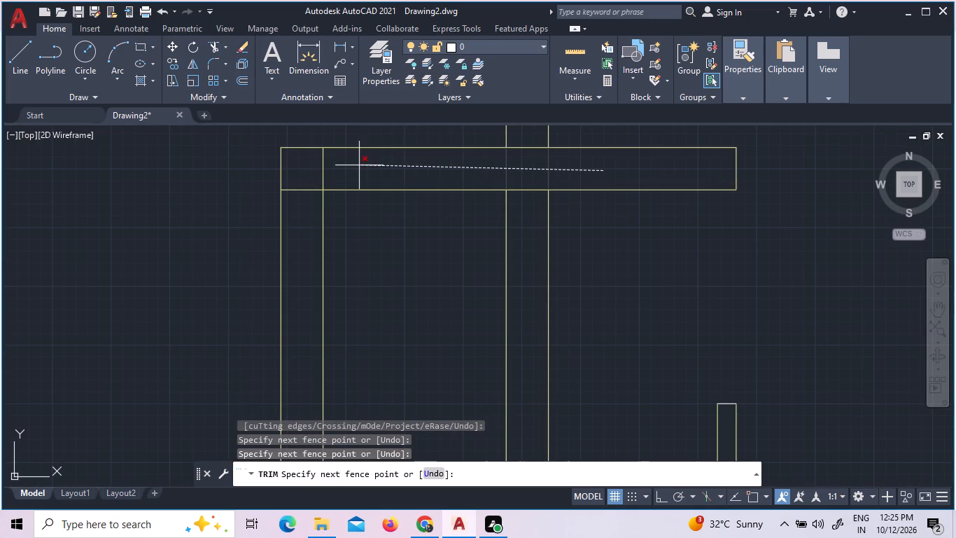
double_click(307, 167)
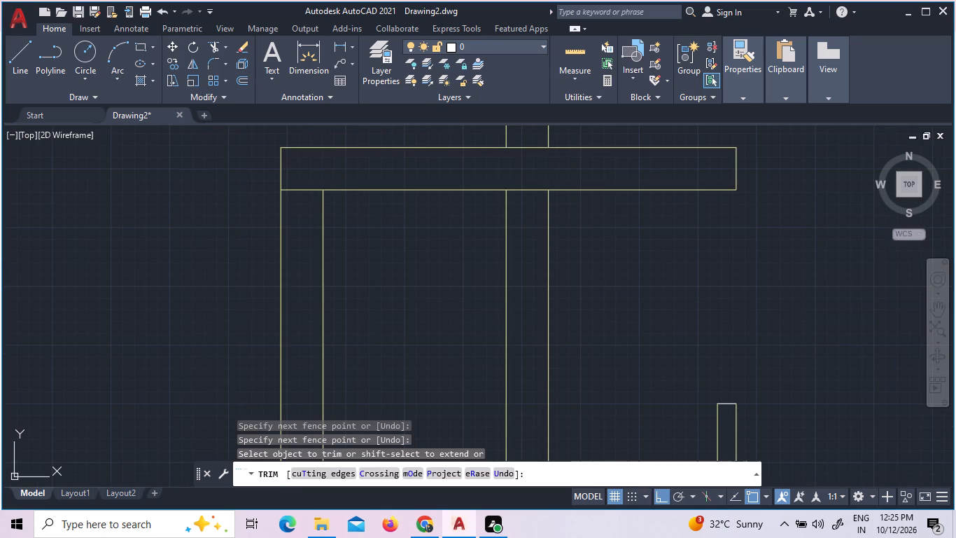
left_click(293, 222)
left_click(294, 180)
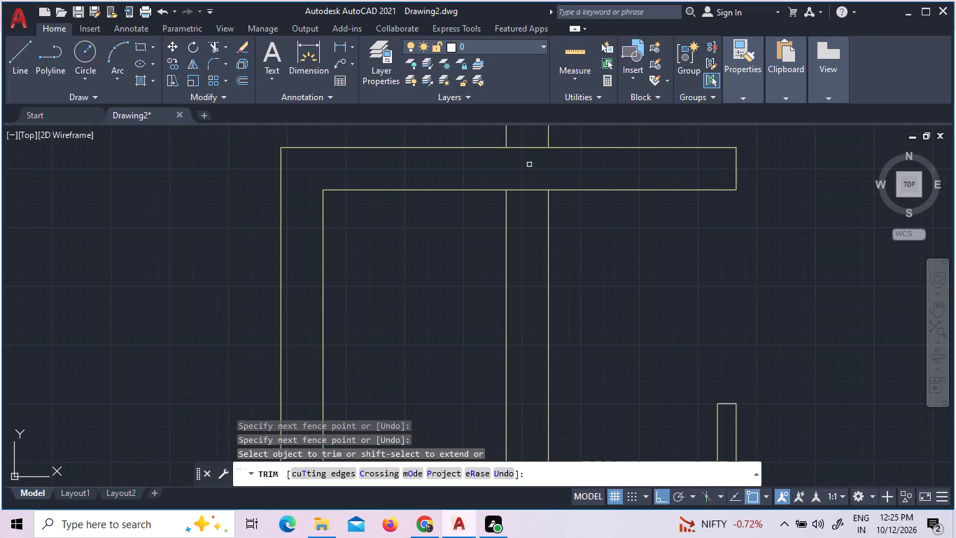
left_click_drag(529, 165, 533, 176)
left_click(521, 246)
left_click_drag(530, 222, 531, 214)
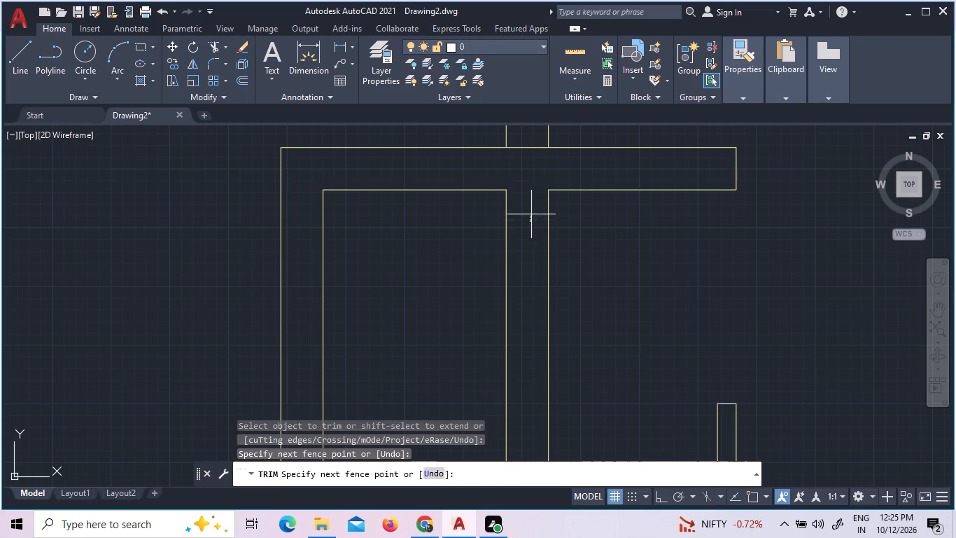
left_click_drag(537, 134, 548, 143)
Trim the overlapping lines at the projection's southwest corner and where its south wall crosses the west wall.
scroll(558, 160, "down", 4)
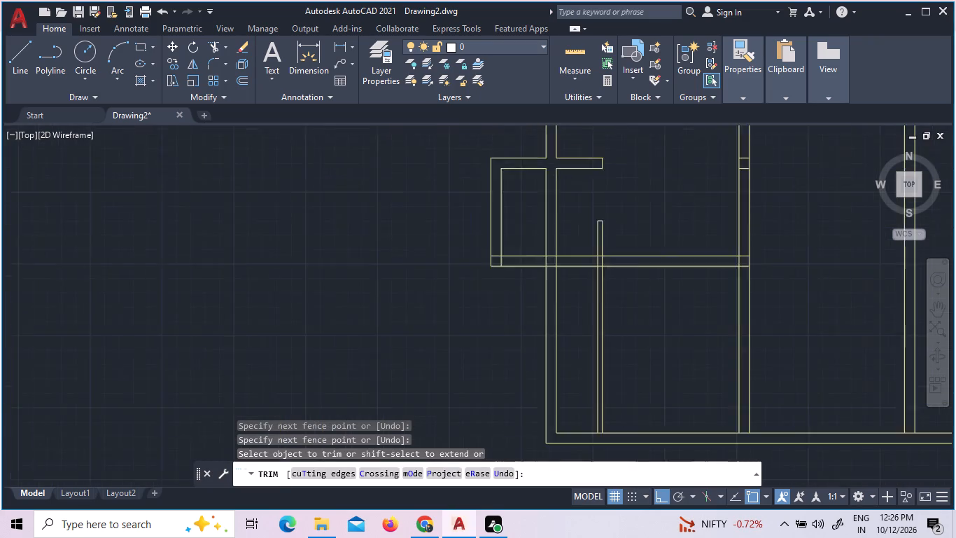
scroll(538, 233, "up", 3)
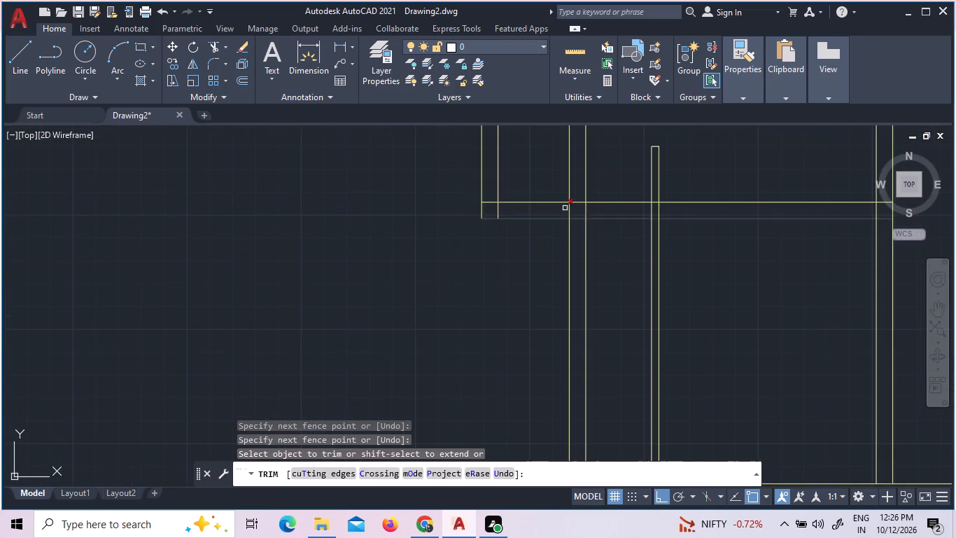
scroll(572, 201, "up", 1)
left_click(577, 198)
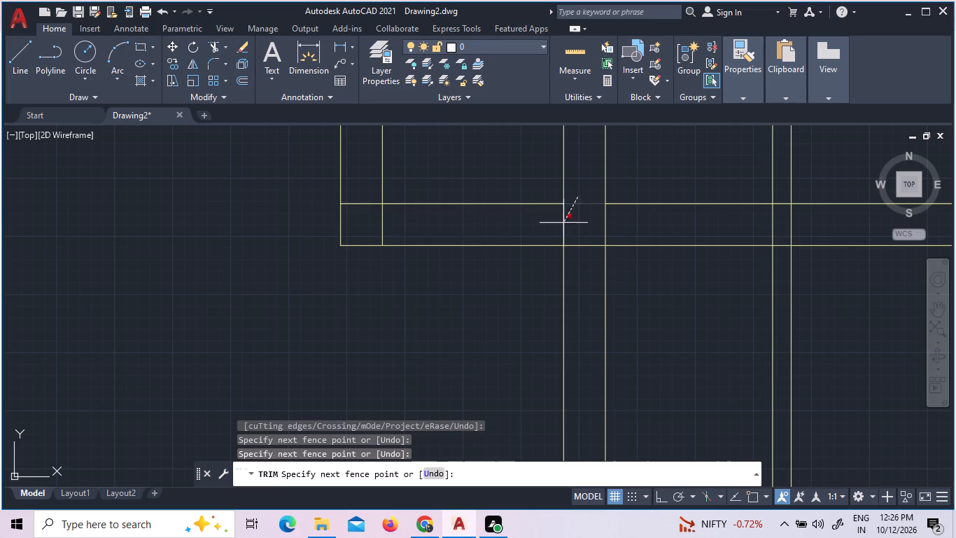
left_click(543, 230)
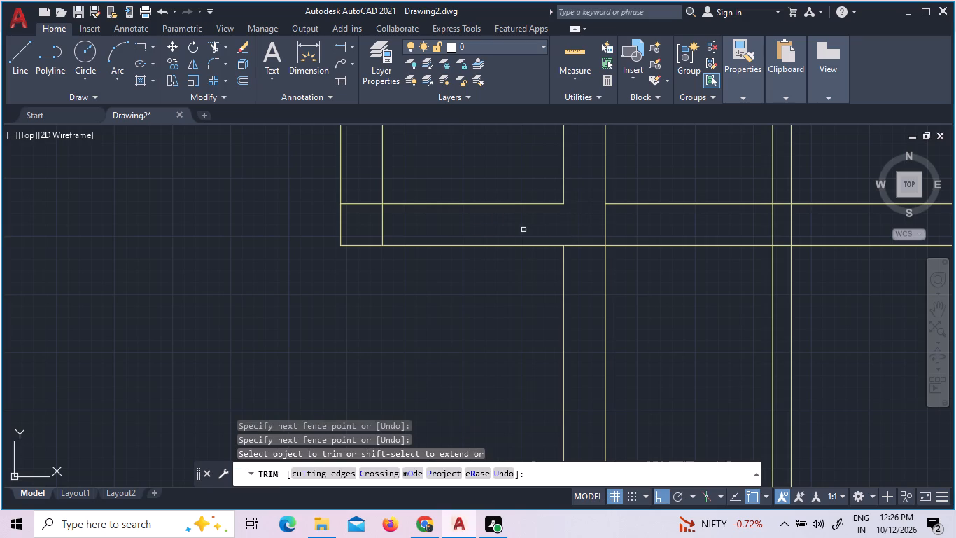
left_click_drag(495, 227, 477, 227)
left_click(352, 203)
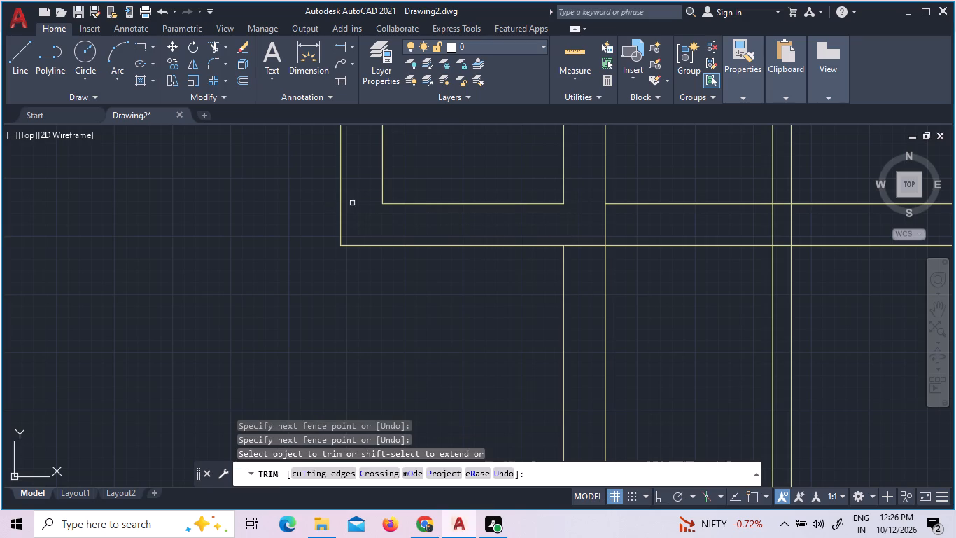
left_click(605, 228)
Trim the overlapping lines where the thin partition crosses the southern west-room partition.
left_click(782, 223)
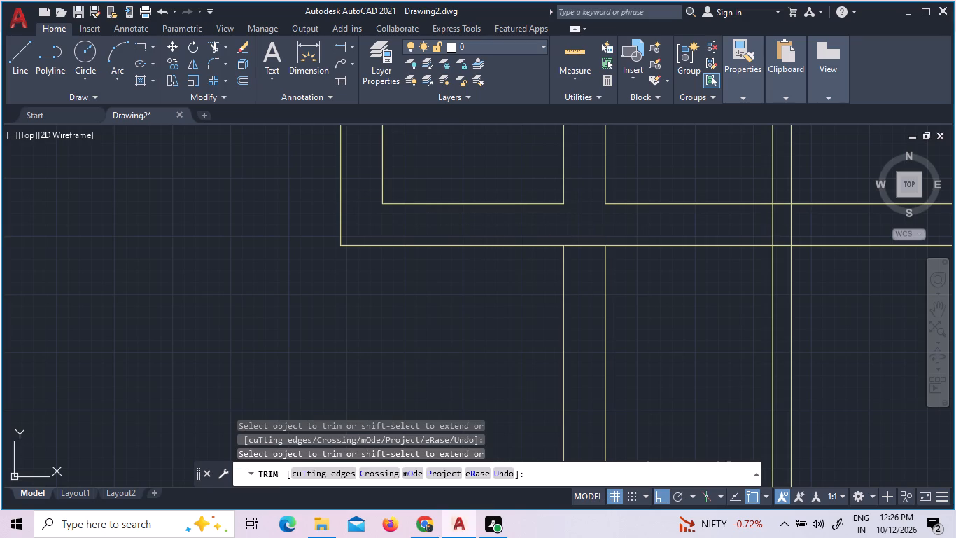
left_click(748, 230)
scroll(759, 239, "down", 2)
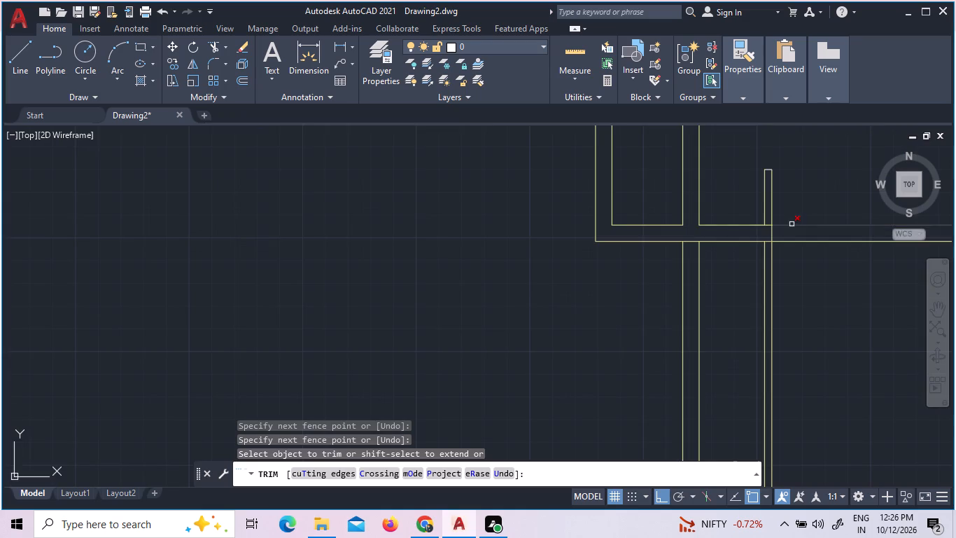
scroll(792, 224, "up", 3)
left_click(707, 206)
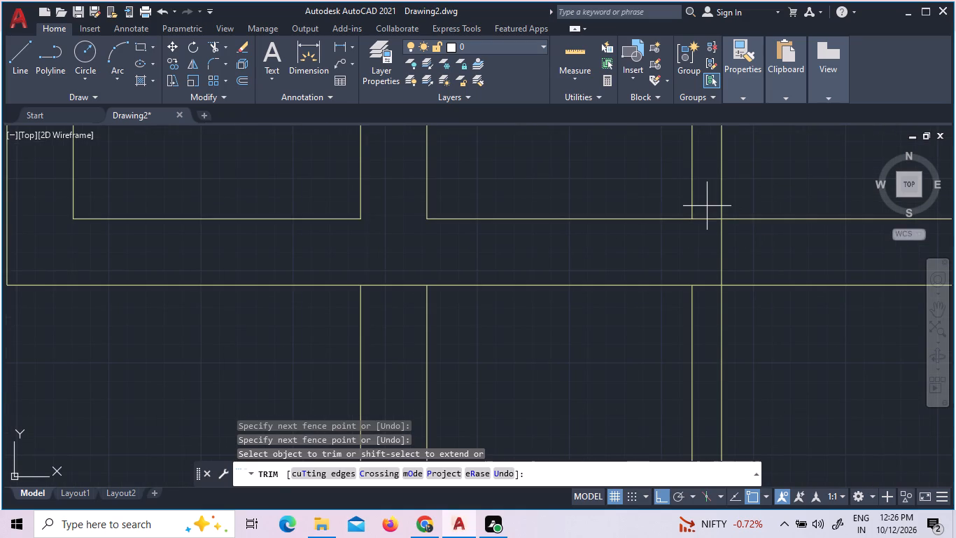
left_click(725, 245)
scroll(731, 243, "down", 4)
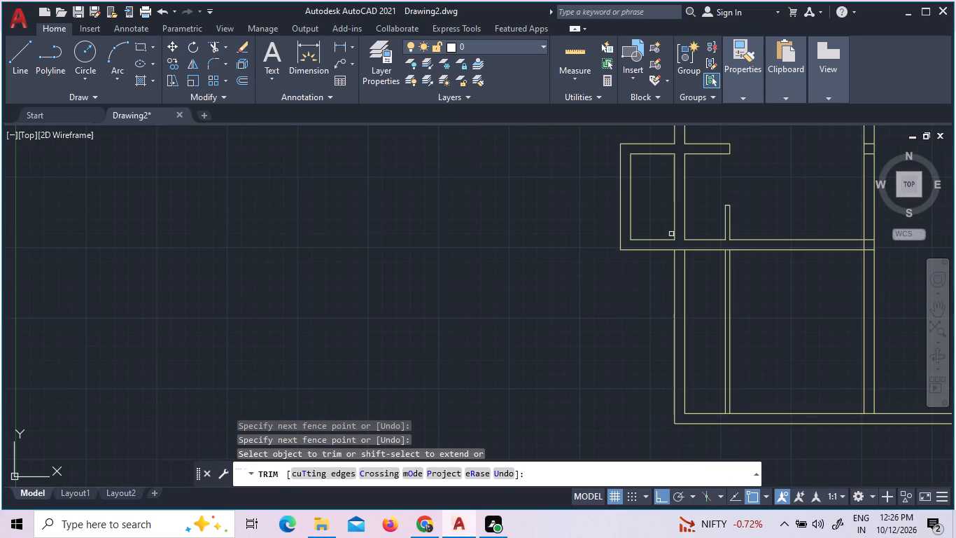
Draw a line across the west wall's thickness inside the projection, from the midpoint of its inner face to its outer face.
key("Escape")
key("l")
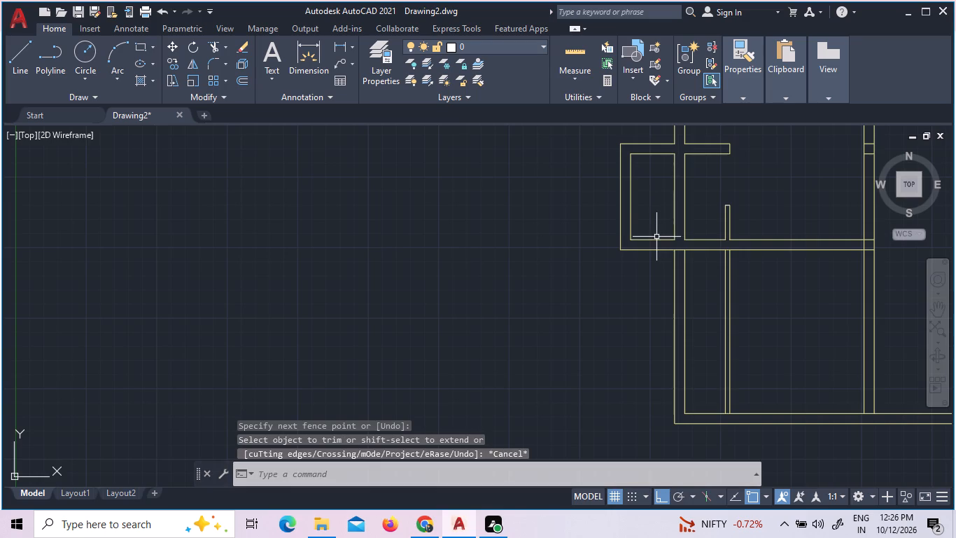
key("Return")
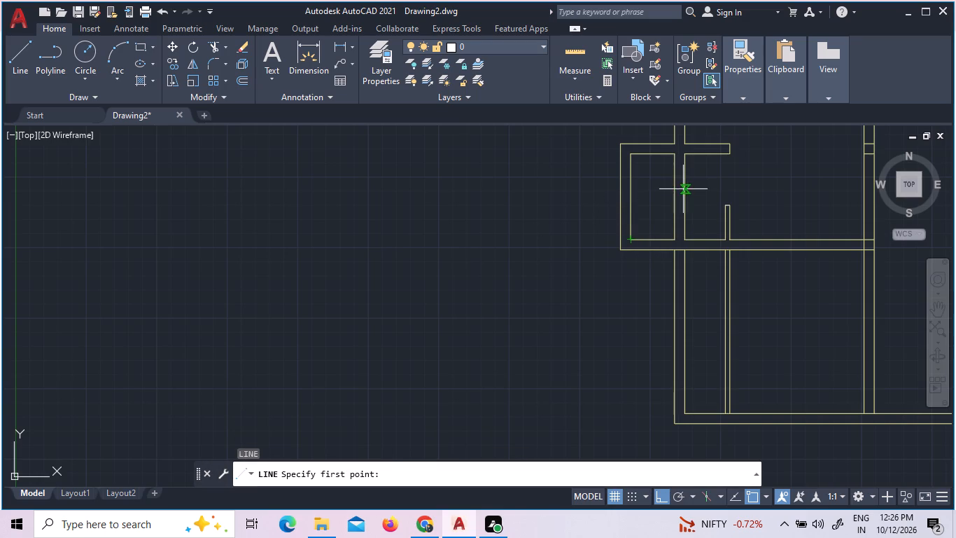
scroll(685, 190, "up", 2)
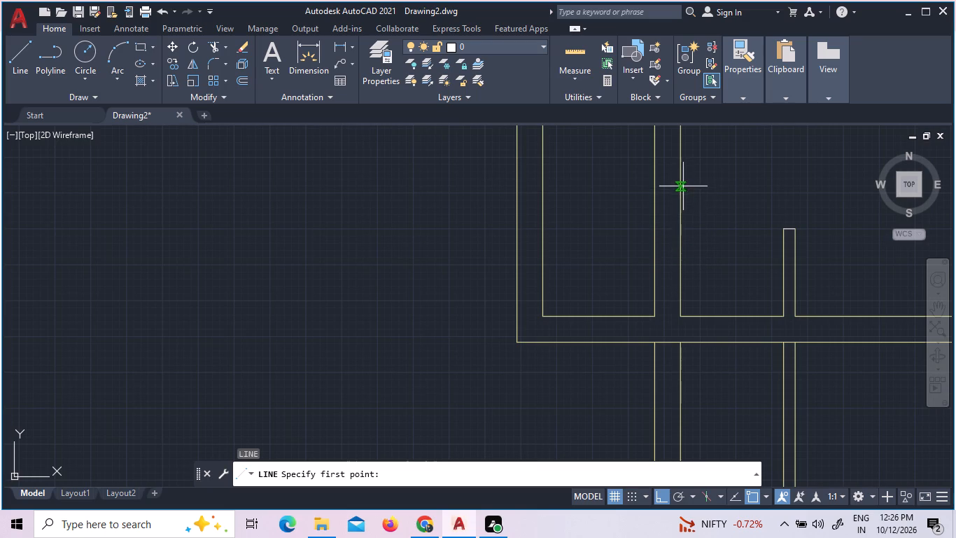
left_click(683, 209)
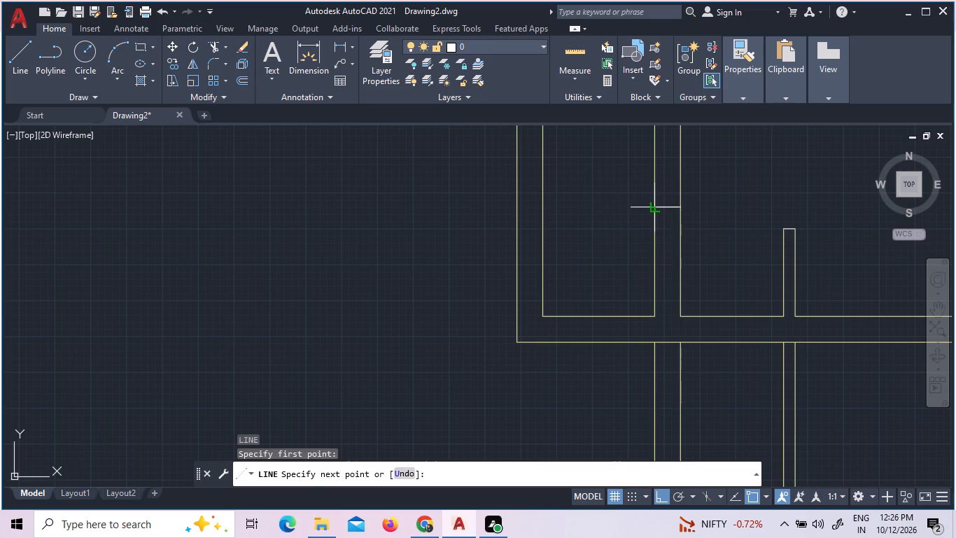
scroll(656, 203, "up", 3)
left_click(647, 221)
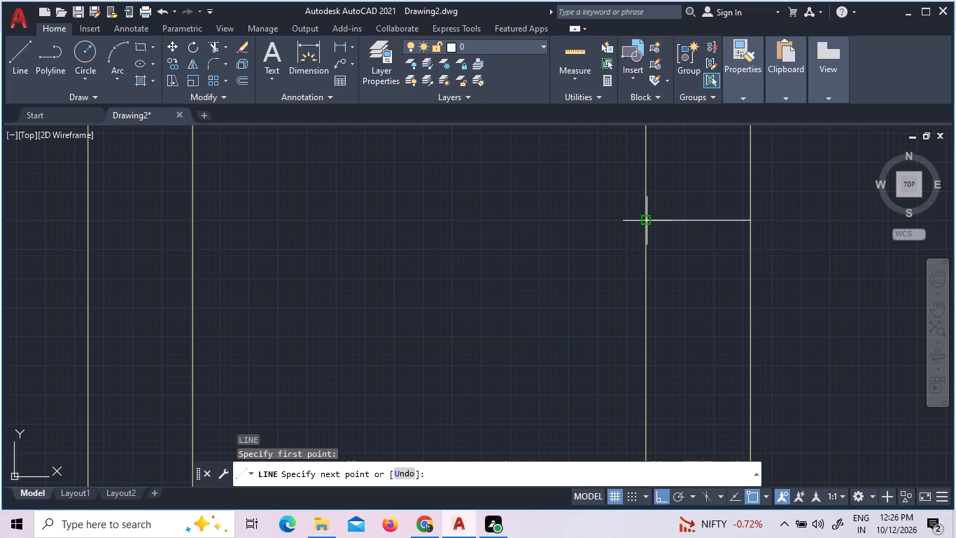
key("Escape")
Extend the inner line of the projection's north wall across the west wall to close its gap.
scroll(757, 246, "down", 3)
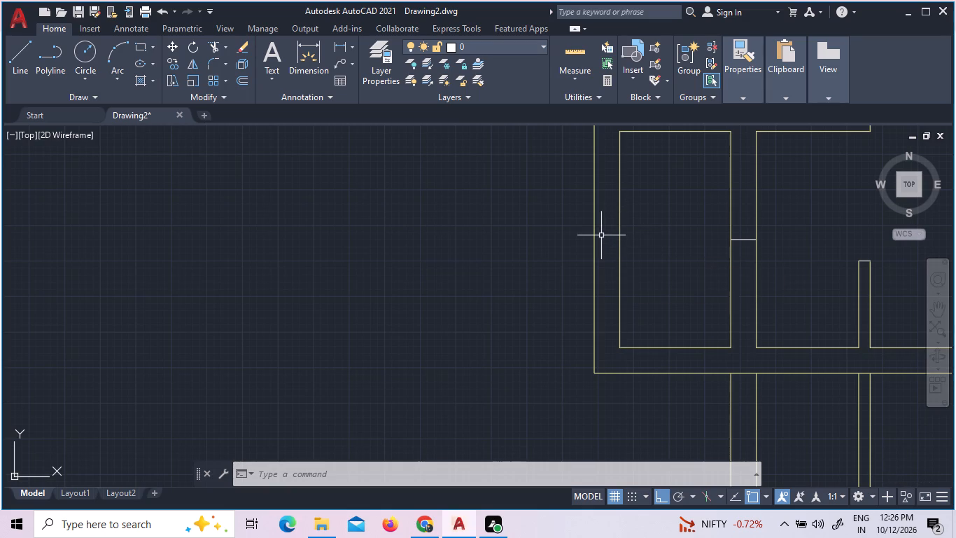
type("ex")
key("space")
key("space")
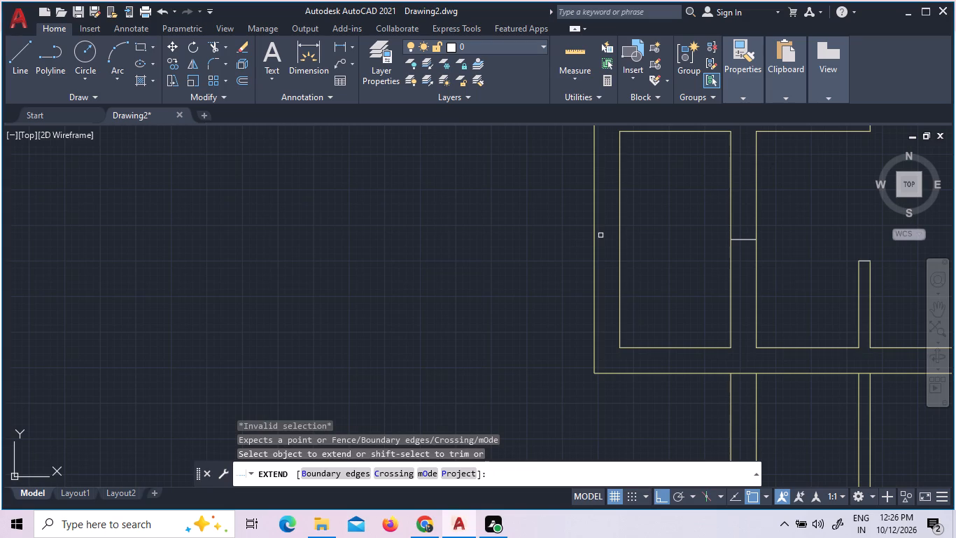
left_click(680, 130)
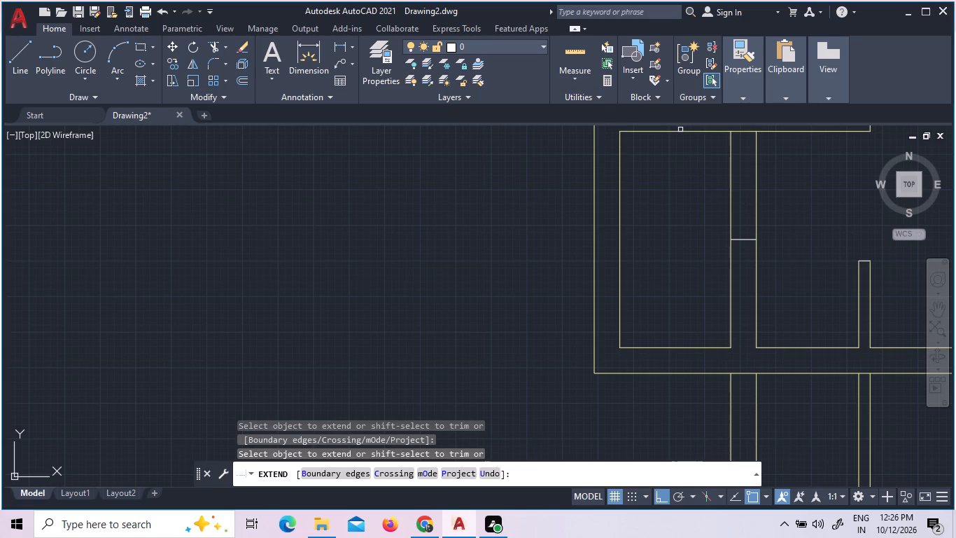
key("Escape")
Trim both west-wall lines between the new cross line and the projection's north wall.
type("tr")
key("space")
key("space")
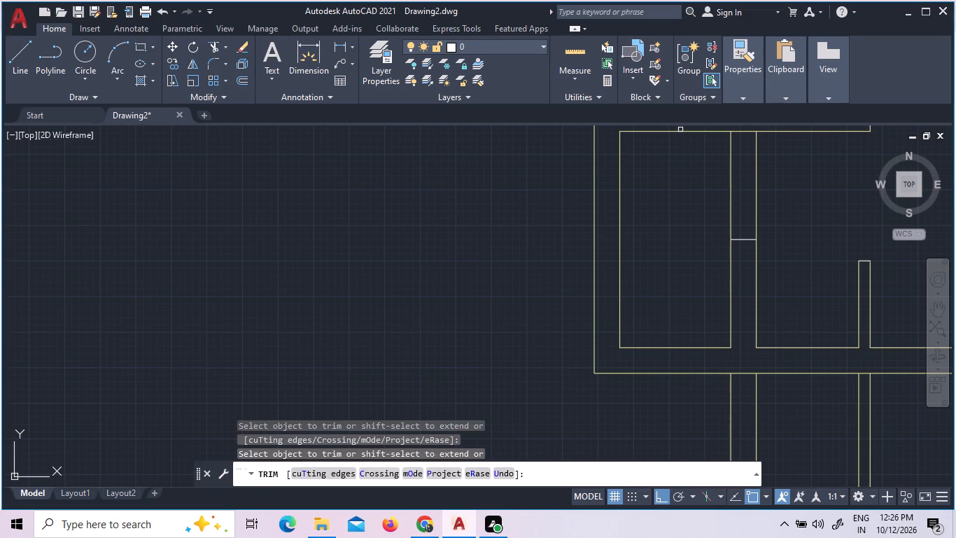
left_click(808, 199)
left_click(716, 198)
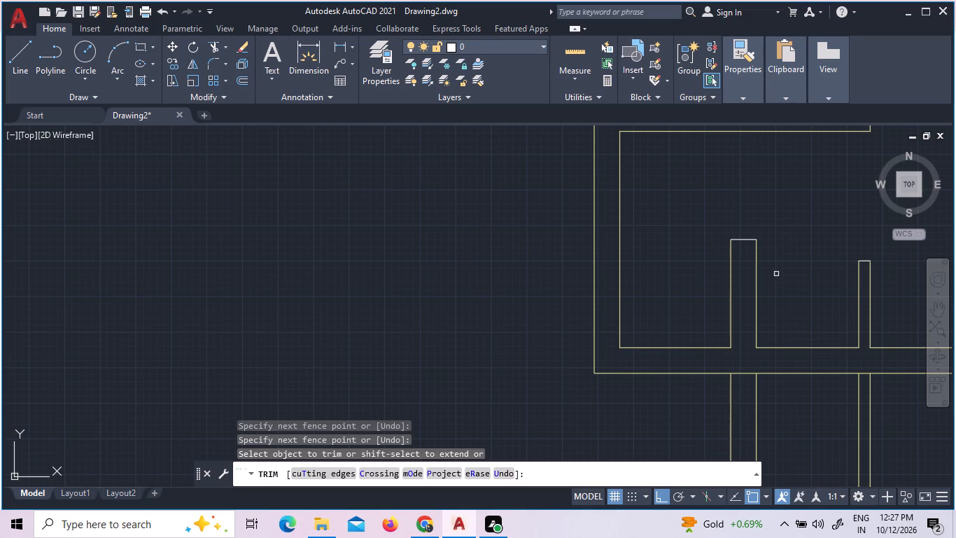
key("Escape")
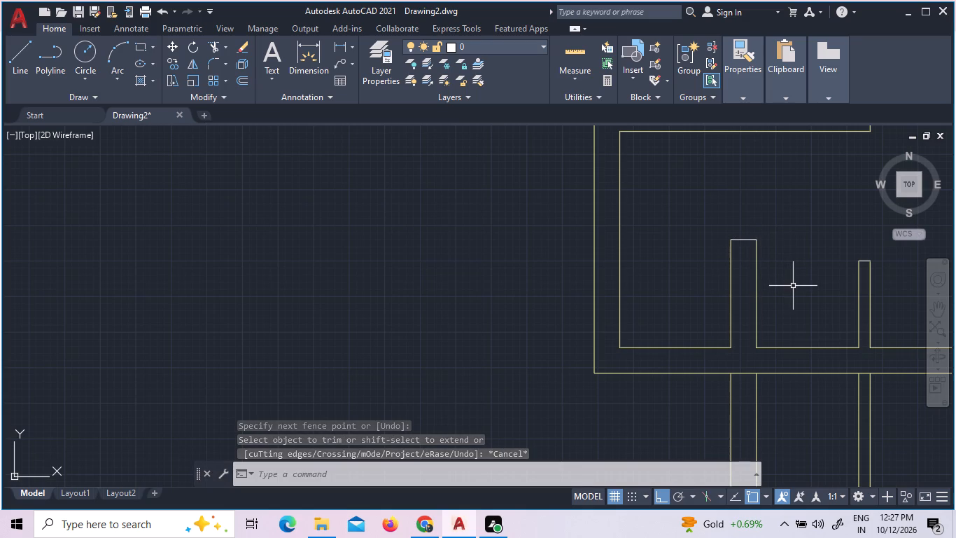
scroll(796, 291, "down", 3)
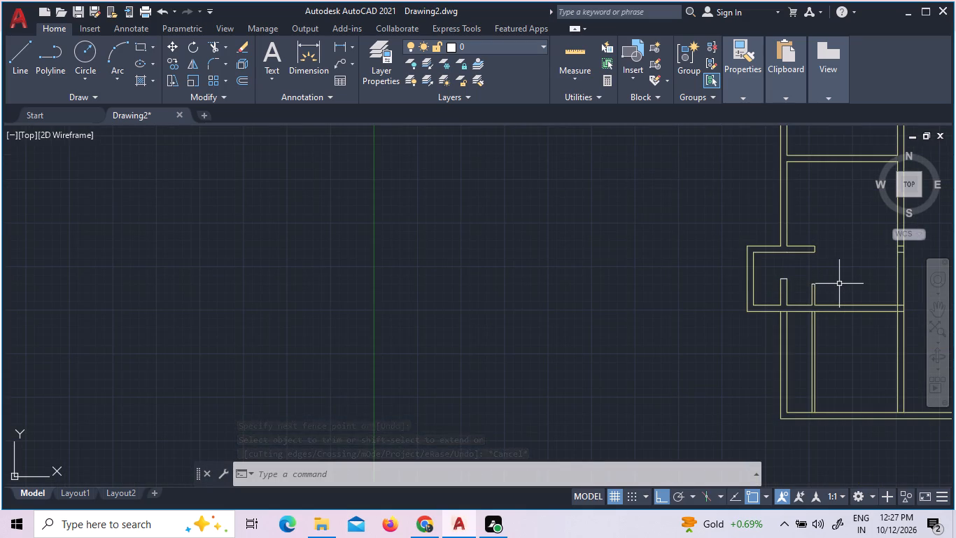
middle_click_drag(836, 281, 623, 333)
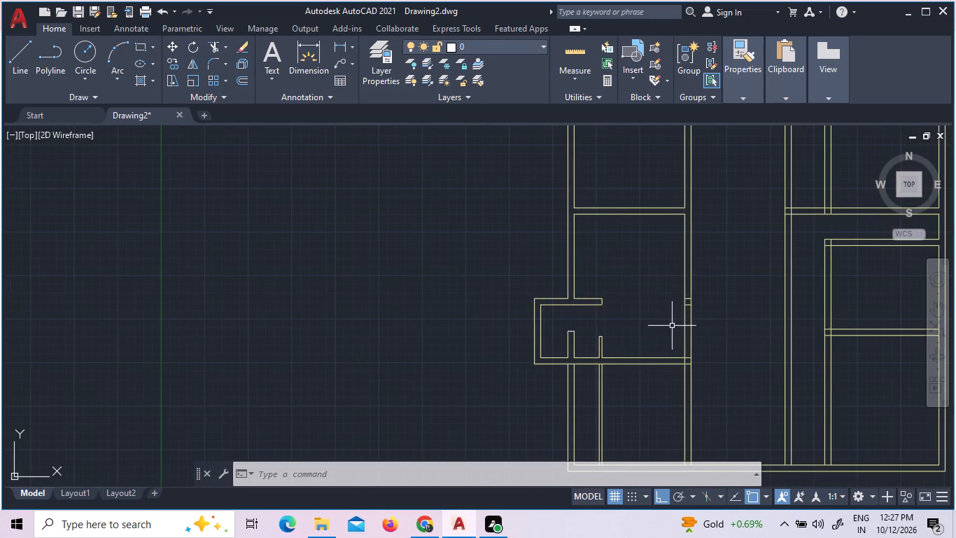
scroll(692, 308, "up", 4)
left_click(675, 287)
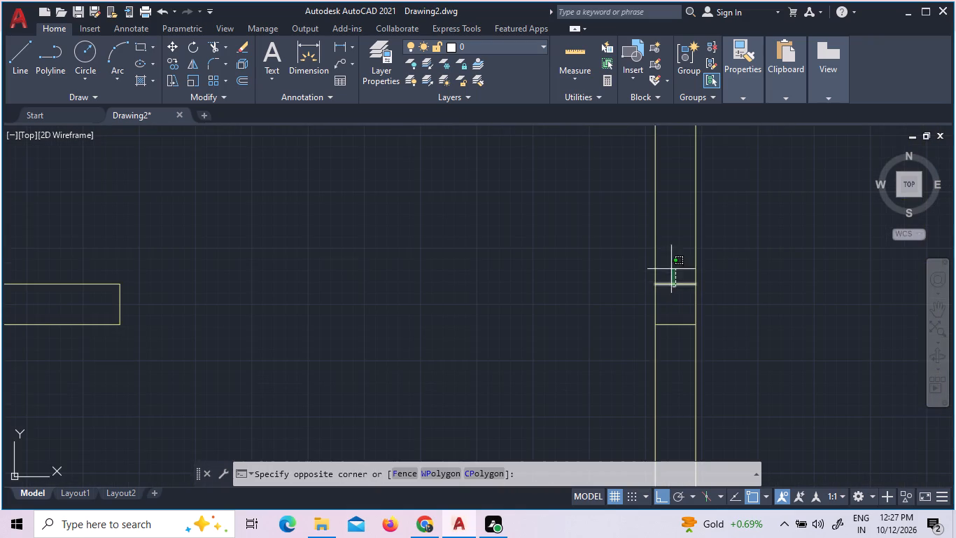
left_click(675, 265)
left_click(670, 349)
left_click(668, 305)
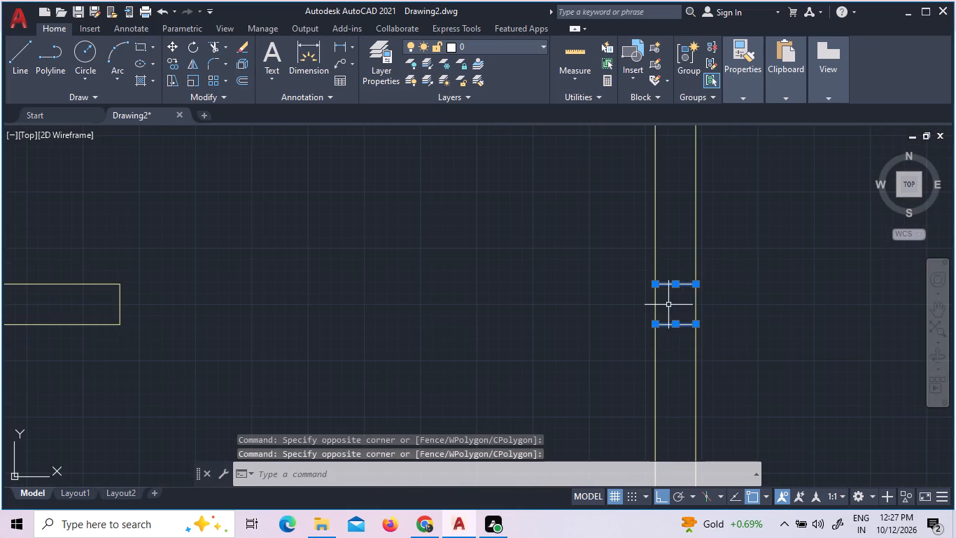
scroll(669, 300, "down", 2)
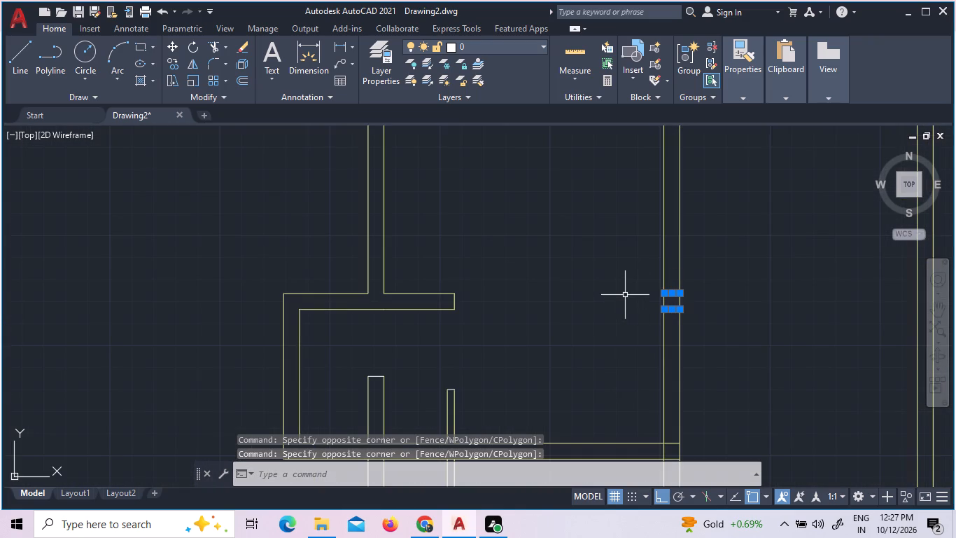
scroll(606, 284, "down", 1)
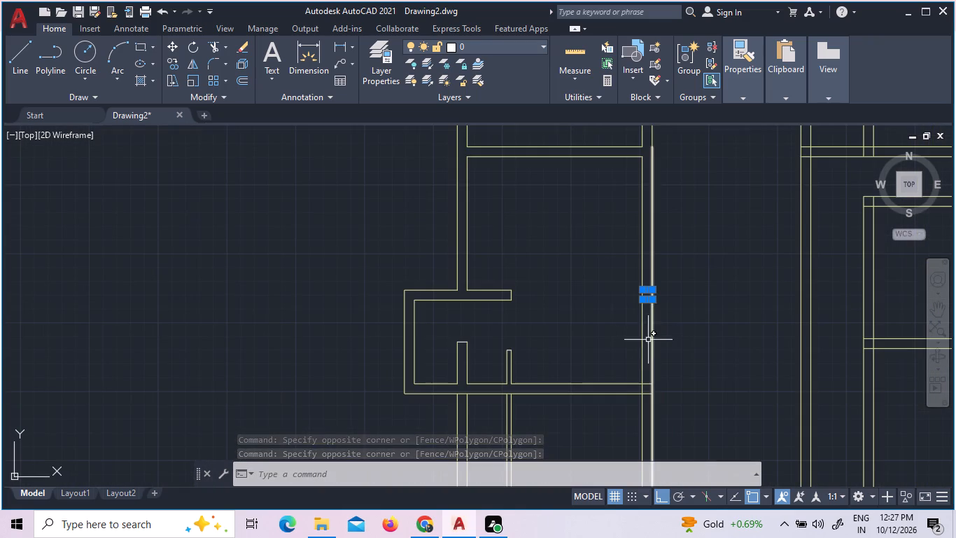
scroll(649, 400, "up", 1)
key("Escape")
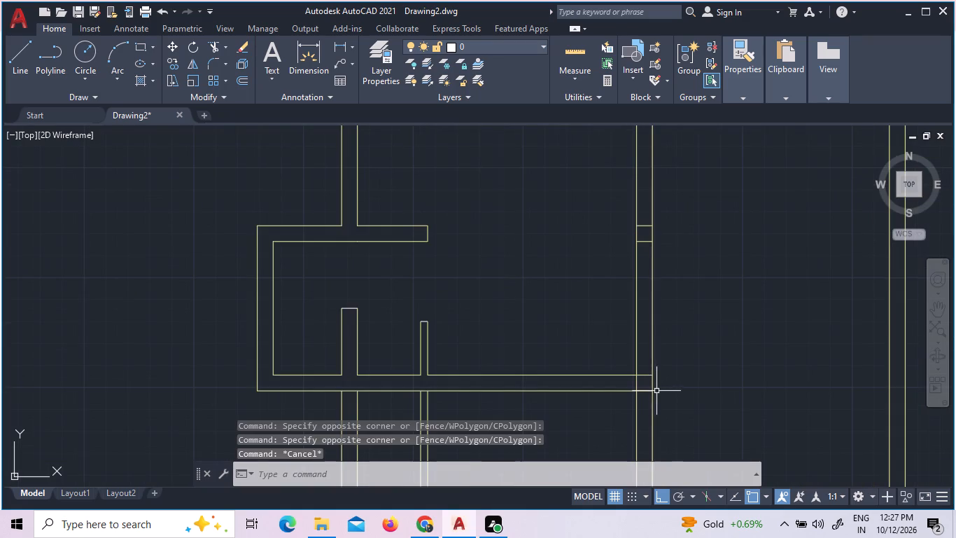
Trim the two short cross lines left inside the interior wall, level with the projection's north wall.
key("t")
type("r")
key("space")
key("space")
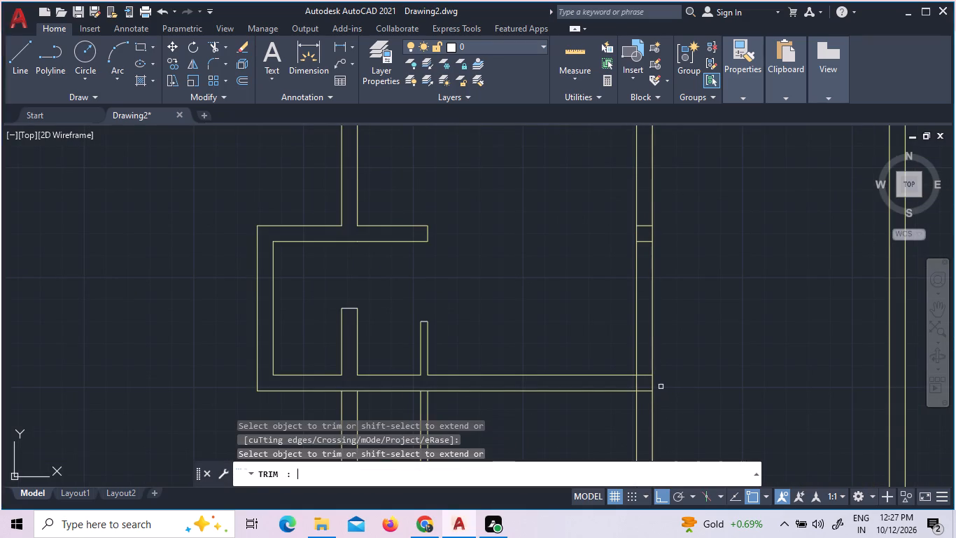
scroll(646, 242, "up", 3)
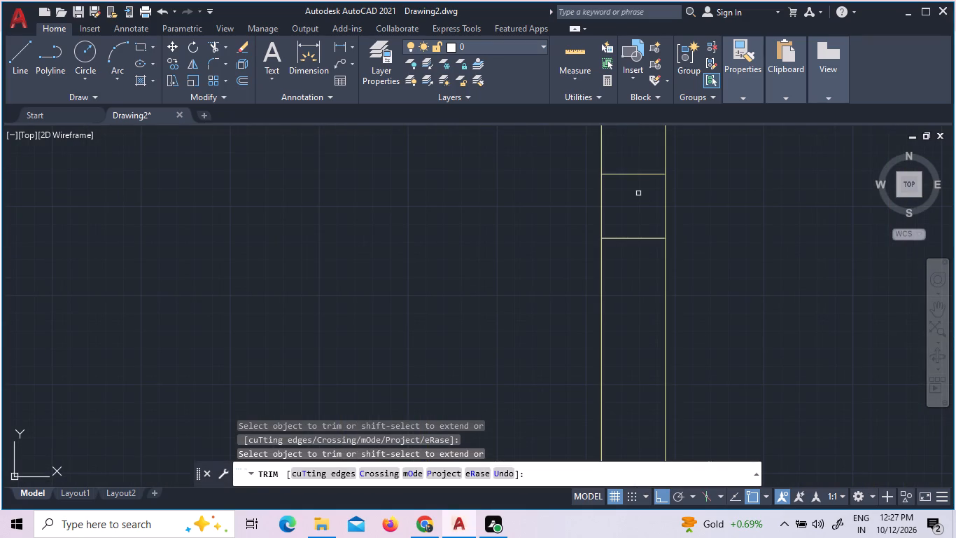
left_click(644, 152)
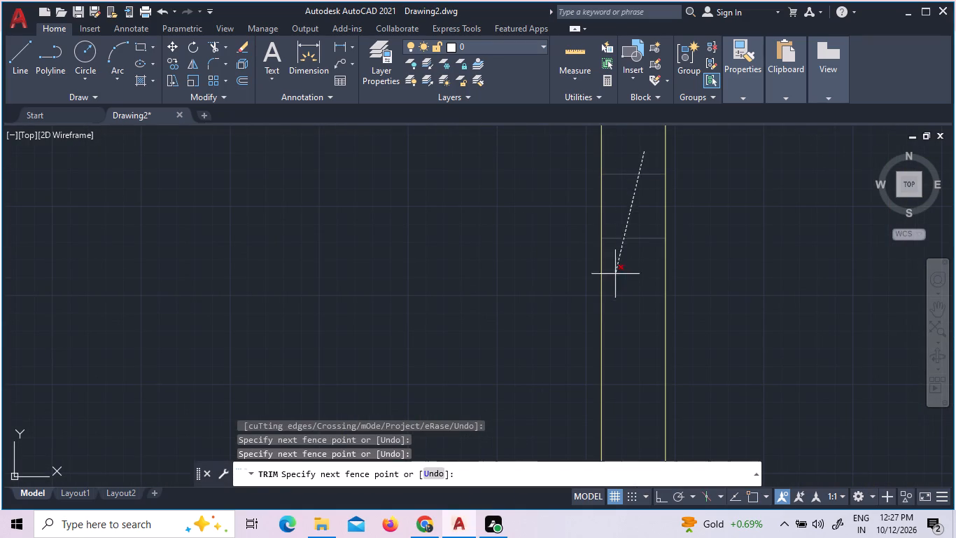
left_click(621, 289)
Trim the overlapping lines where the southern west-room partition meets the interior wall.
scroll(625, 287, "down", 6)
scroll(628, 308, "up", 7)
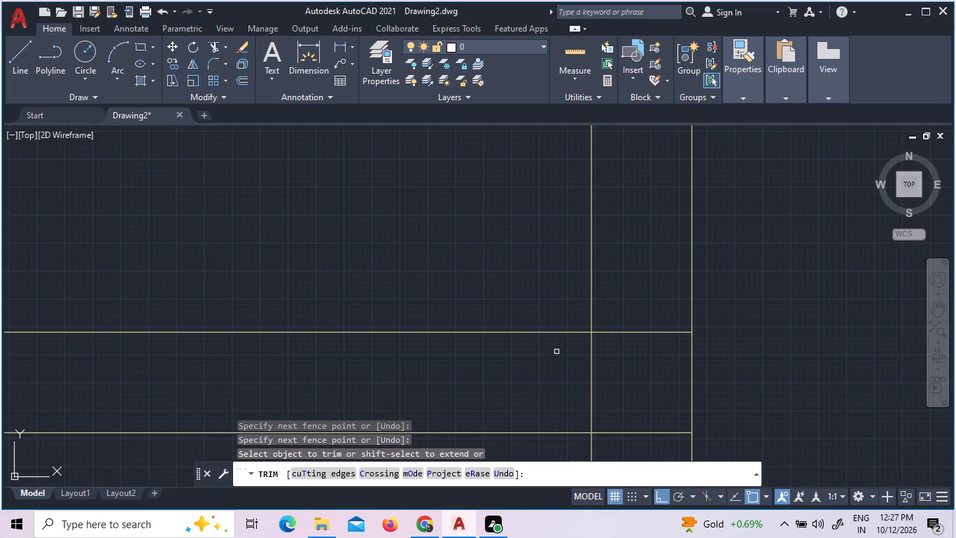
left_click_drag(576, 394, 586, 399)
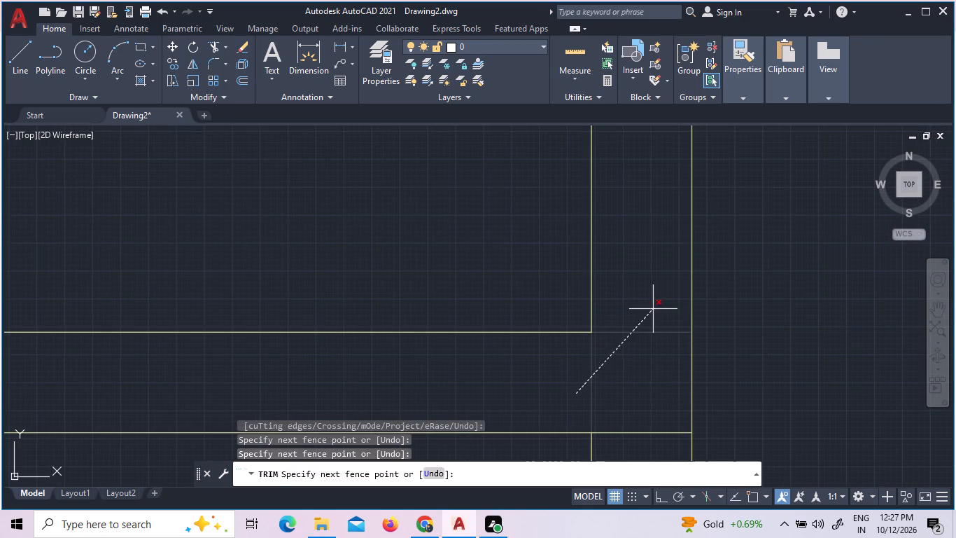
left_click(653, 308)
Trim away the interior wall's west face line and both thin-partition lines inside the southwest room.
scroll(668, 318, "down", 5)
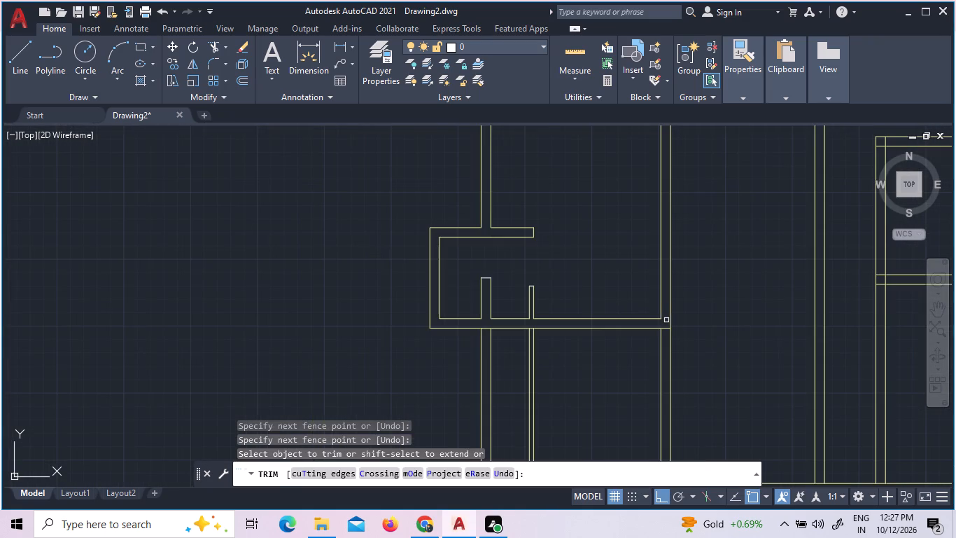
scroll(664, 323, "down", 2)
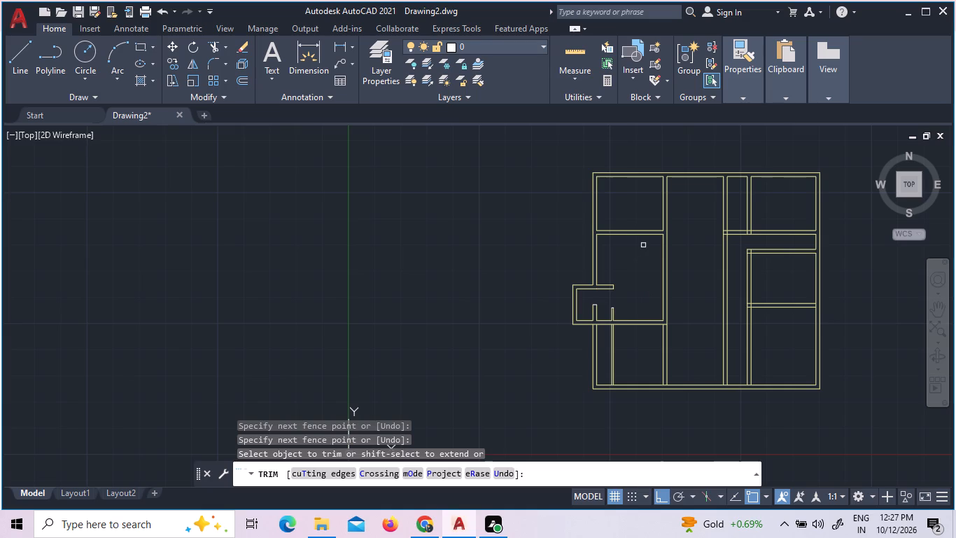
left_click(664, 350)
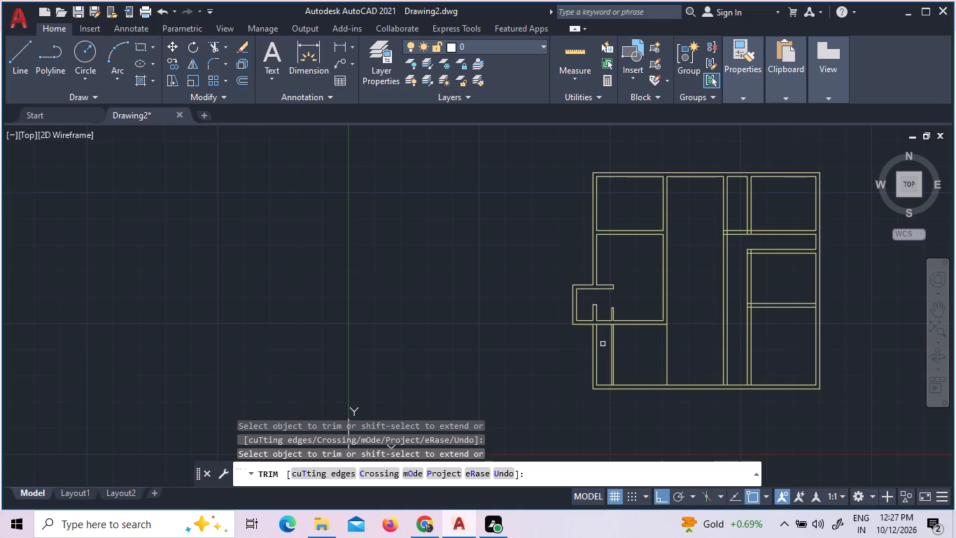
left_click(603, 344)
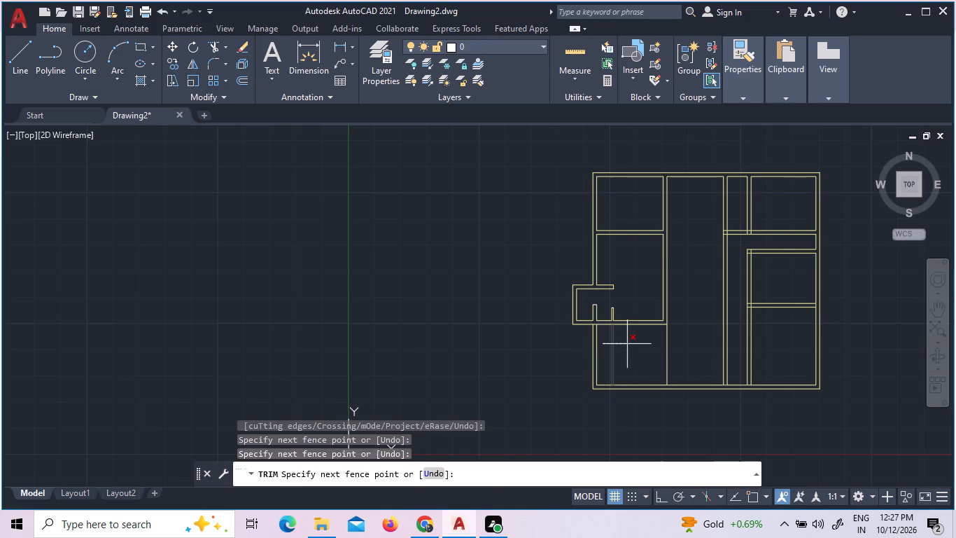
left_click(627, 344)
Trim the projection's south wall line between the two west-wall lines to open the junction.
scroll(593, 305, "up", 1)
scroll(635, 343, "up", 4)
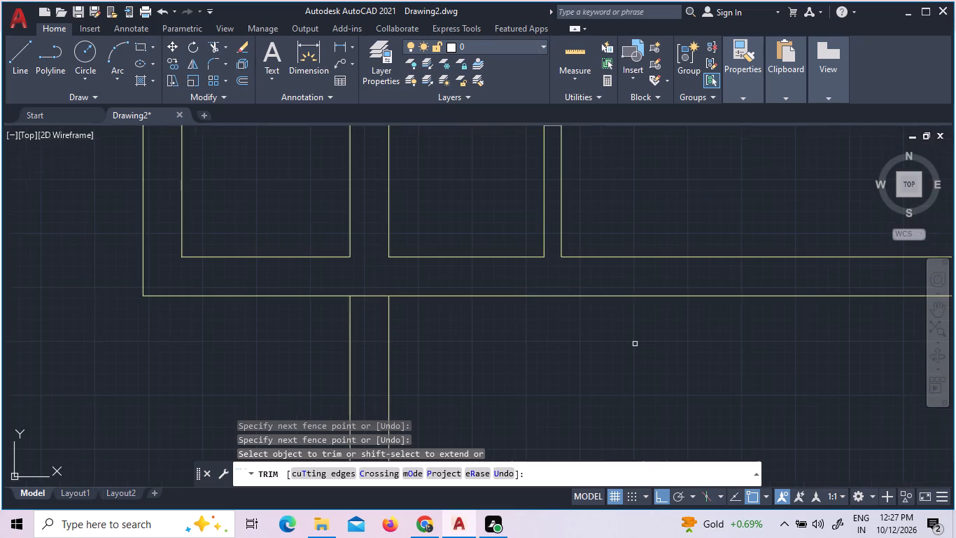
scroll(635, 344, "down", 2)
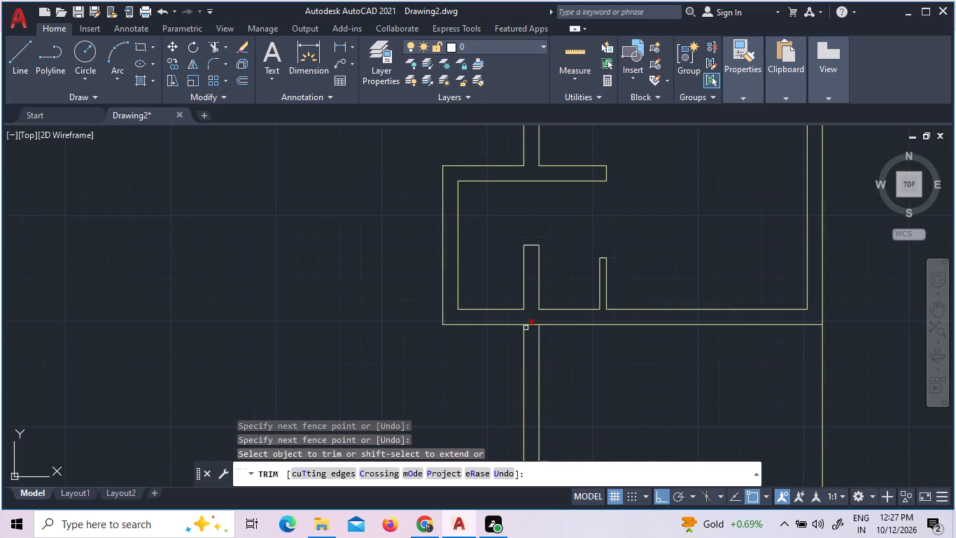
left_click(528, 324)
scroll(542, 331, "down", 4)
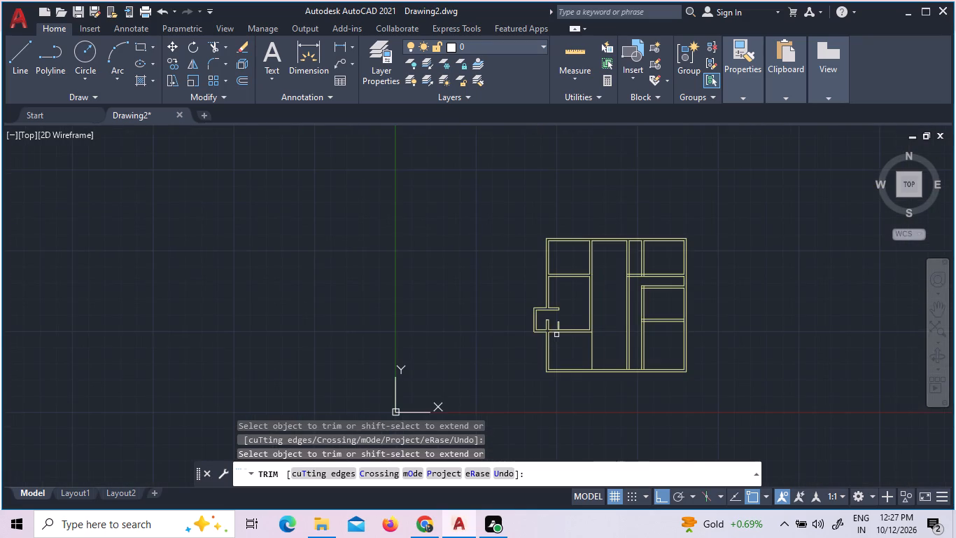
scroll(584, 363, "up", 3)
scroll(617, 371, "down", 2)
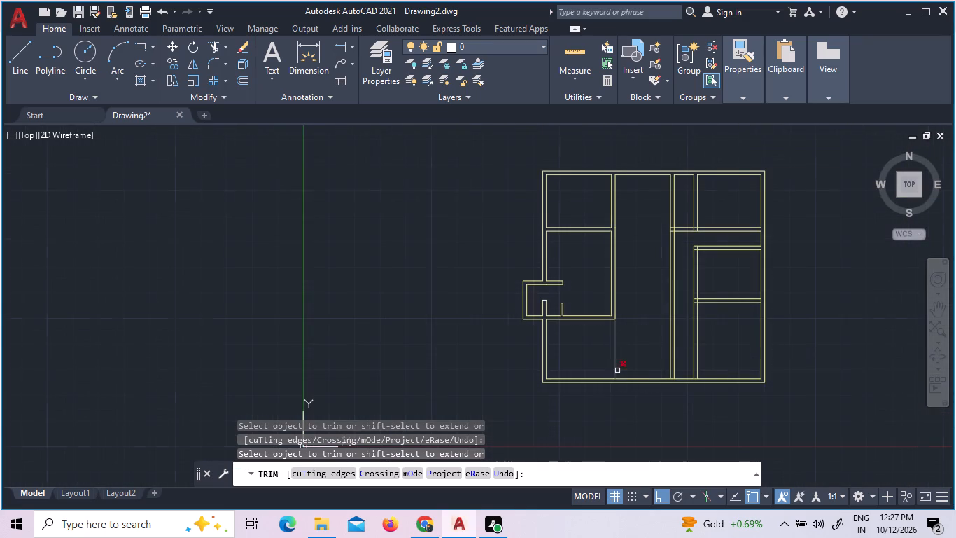
scroll(605, 310, "up", 2)
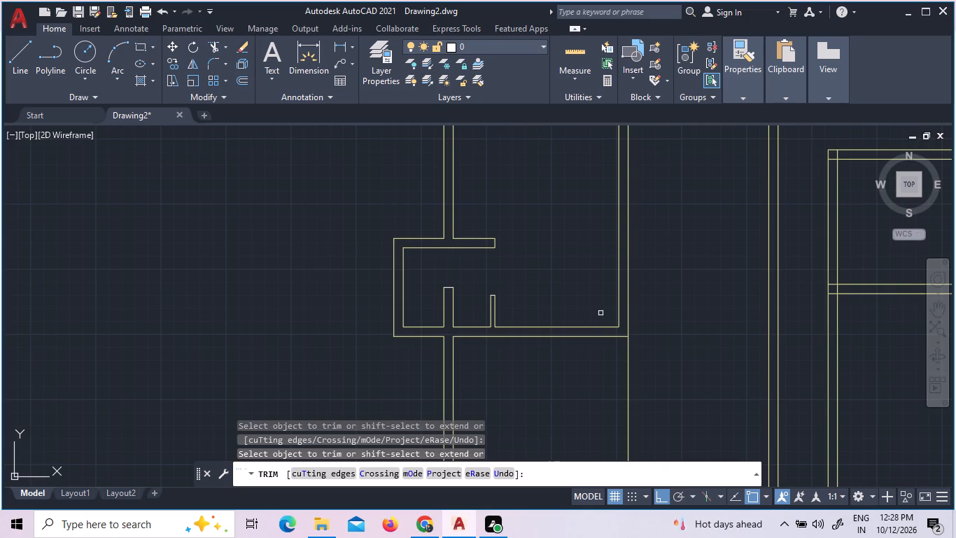
key("Escape")
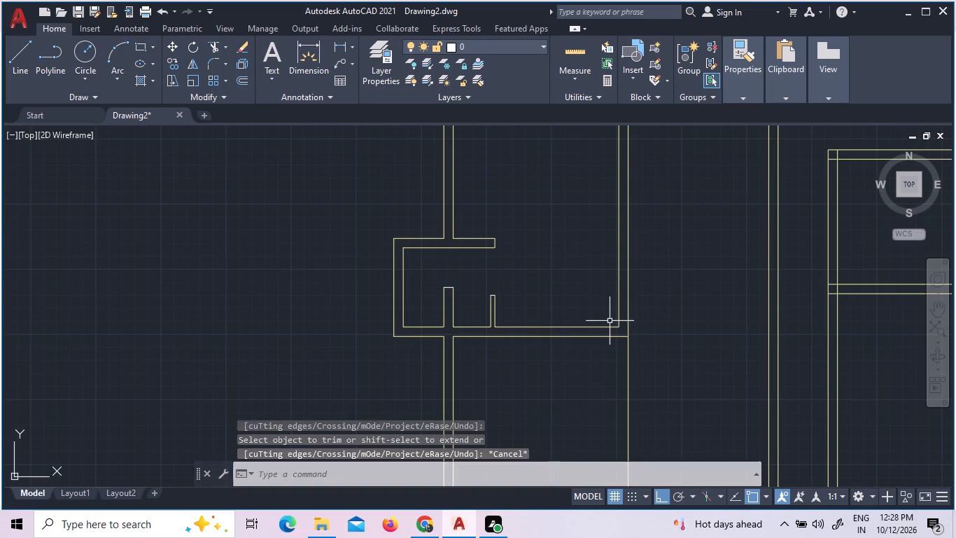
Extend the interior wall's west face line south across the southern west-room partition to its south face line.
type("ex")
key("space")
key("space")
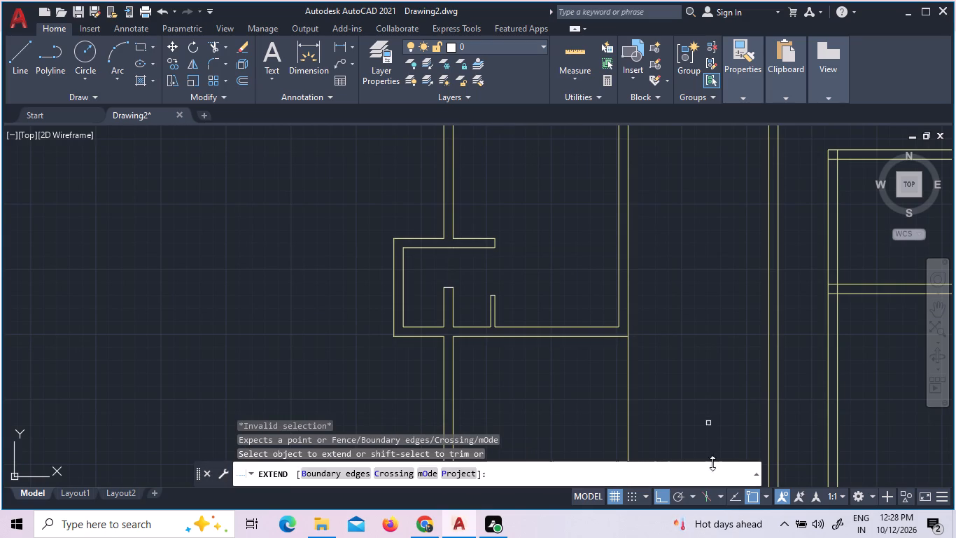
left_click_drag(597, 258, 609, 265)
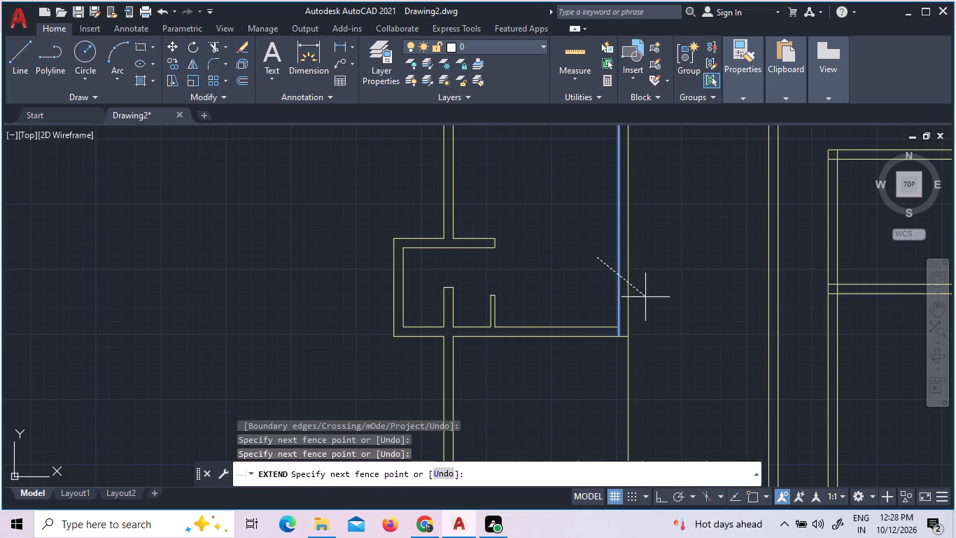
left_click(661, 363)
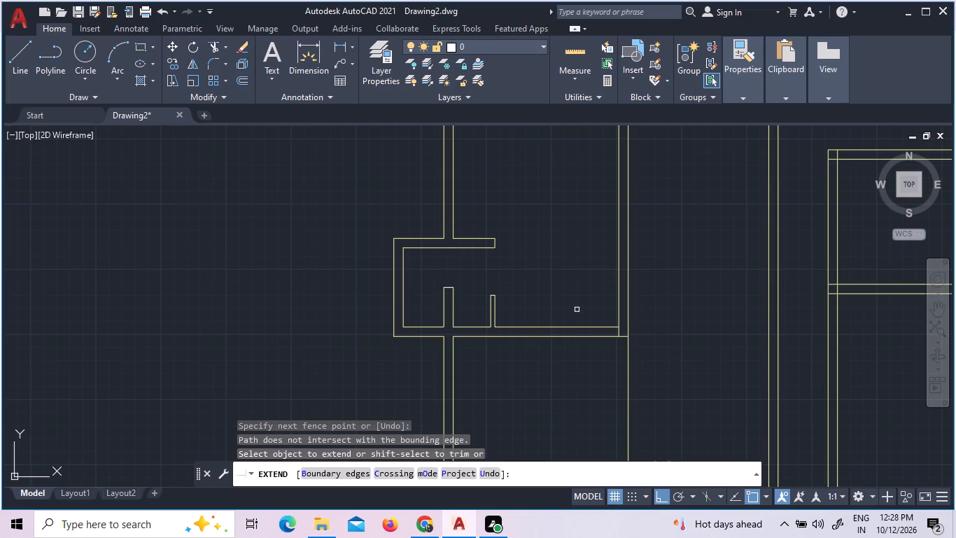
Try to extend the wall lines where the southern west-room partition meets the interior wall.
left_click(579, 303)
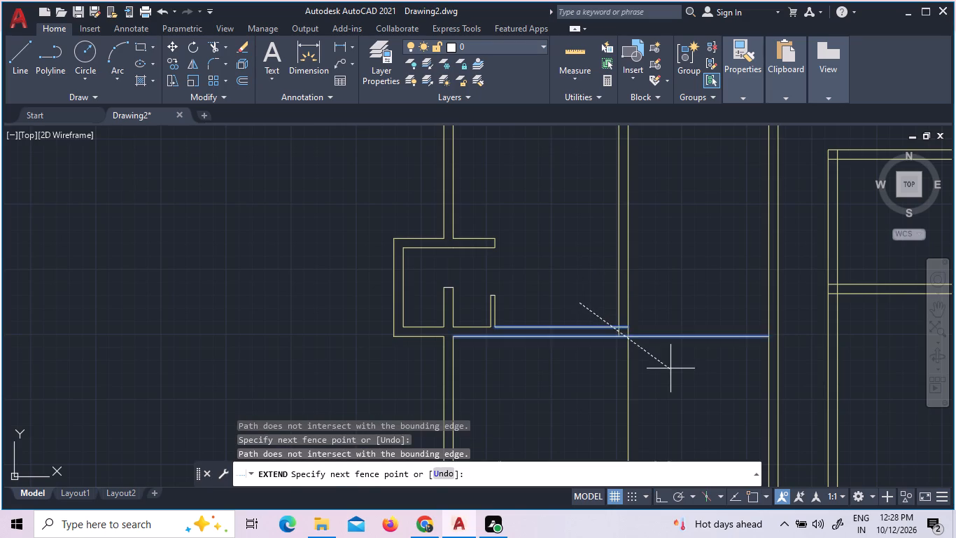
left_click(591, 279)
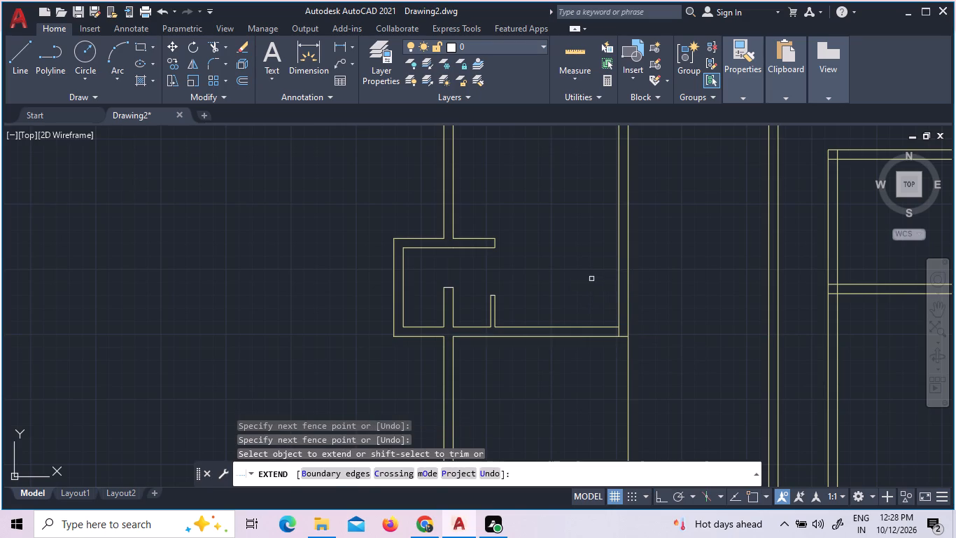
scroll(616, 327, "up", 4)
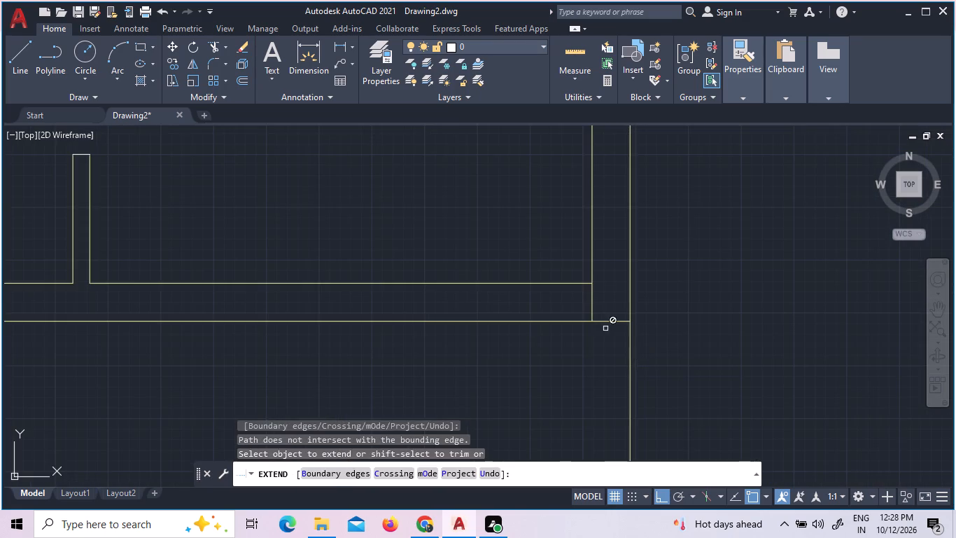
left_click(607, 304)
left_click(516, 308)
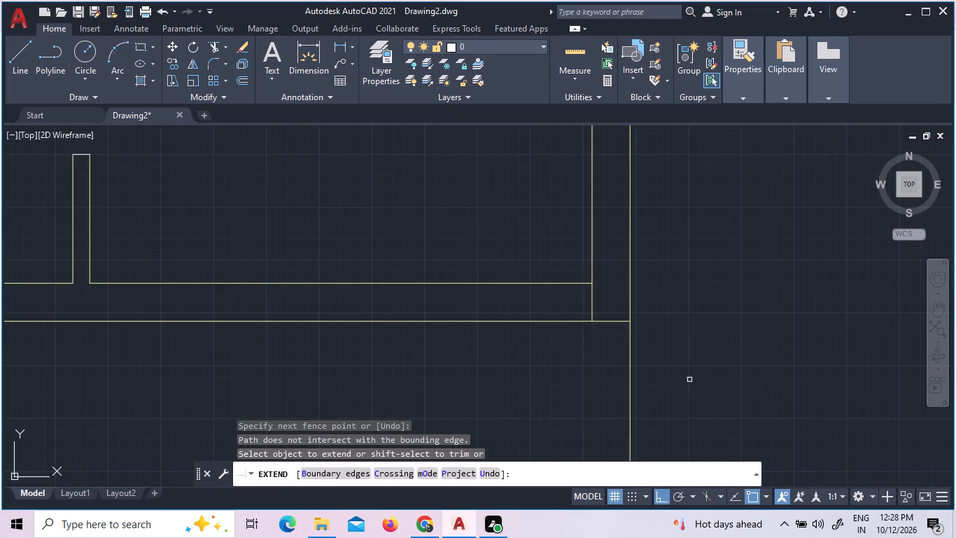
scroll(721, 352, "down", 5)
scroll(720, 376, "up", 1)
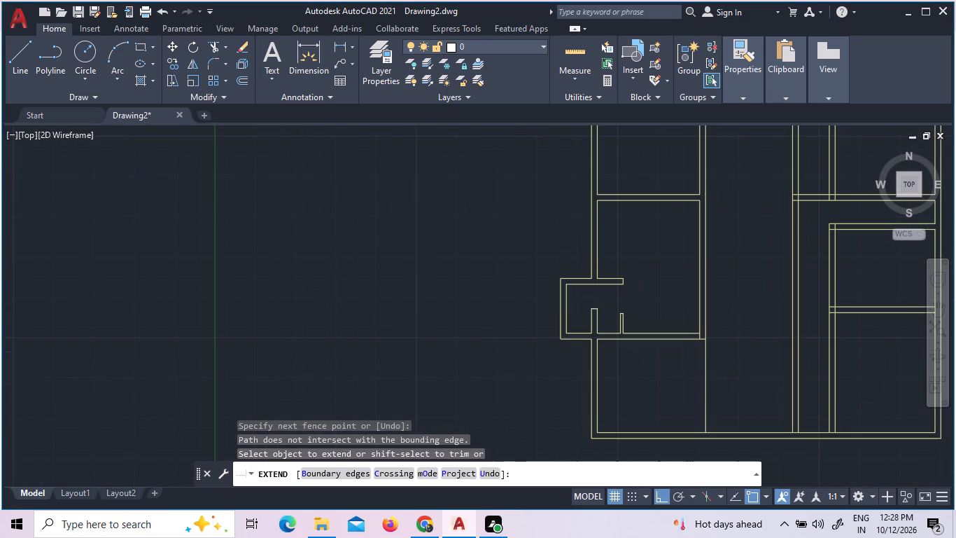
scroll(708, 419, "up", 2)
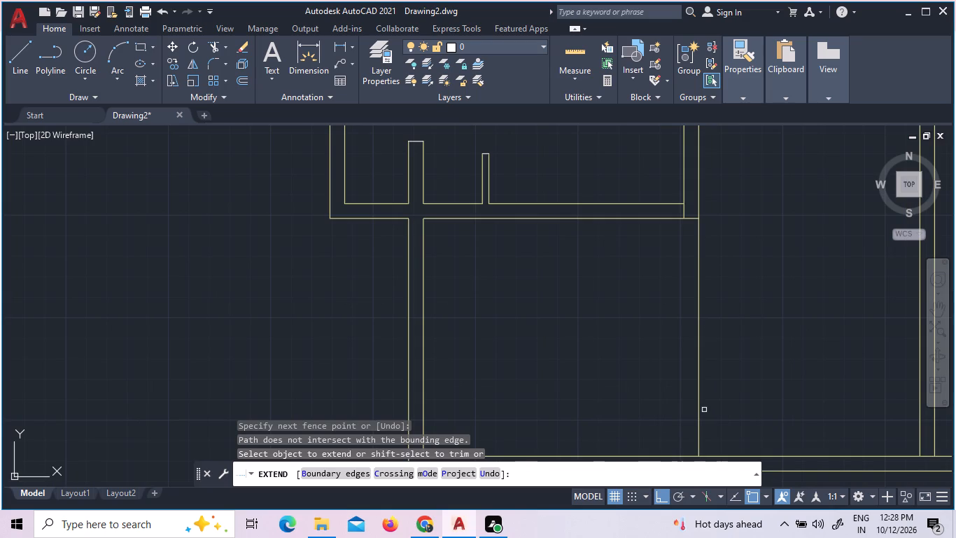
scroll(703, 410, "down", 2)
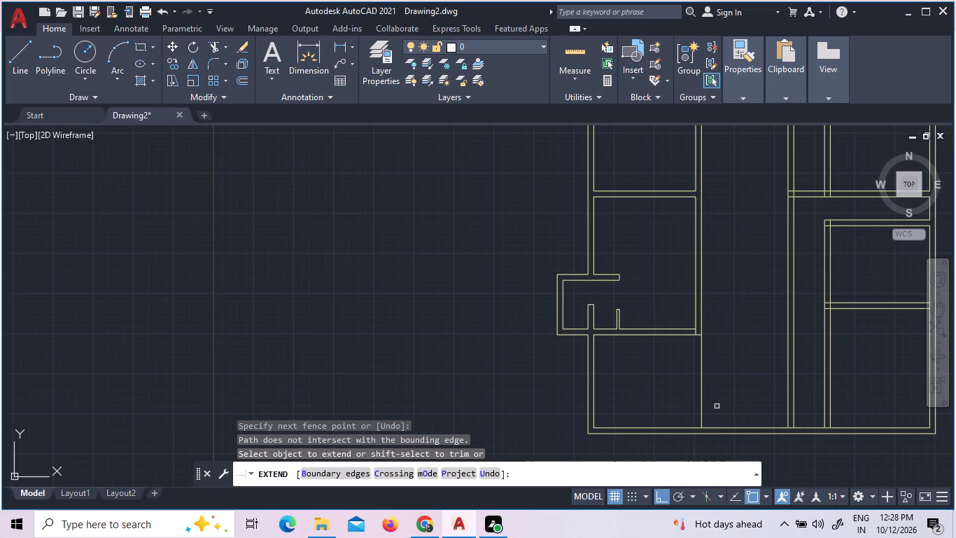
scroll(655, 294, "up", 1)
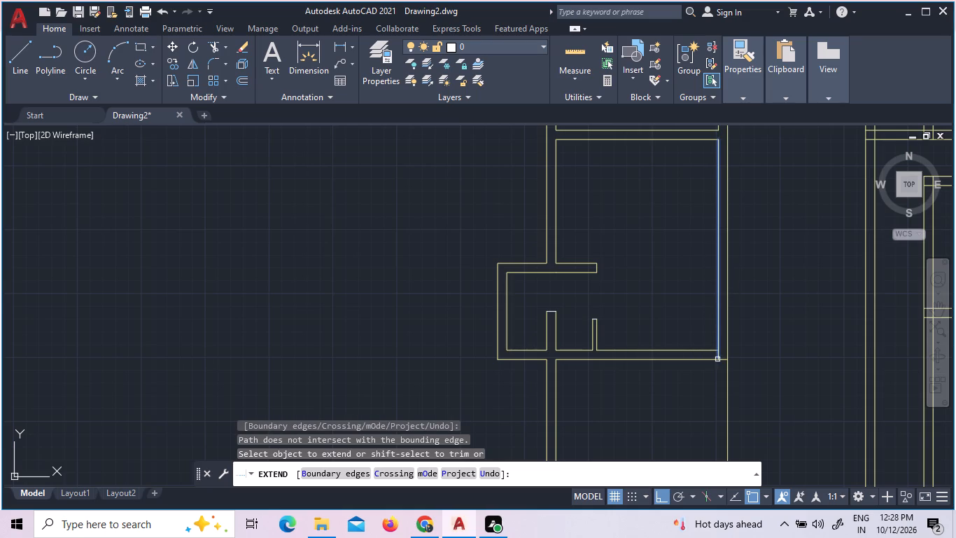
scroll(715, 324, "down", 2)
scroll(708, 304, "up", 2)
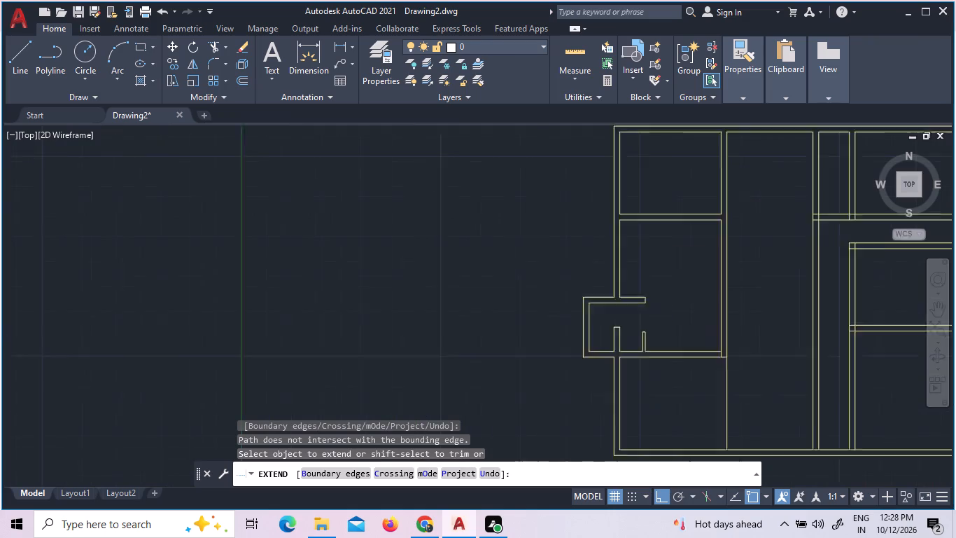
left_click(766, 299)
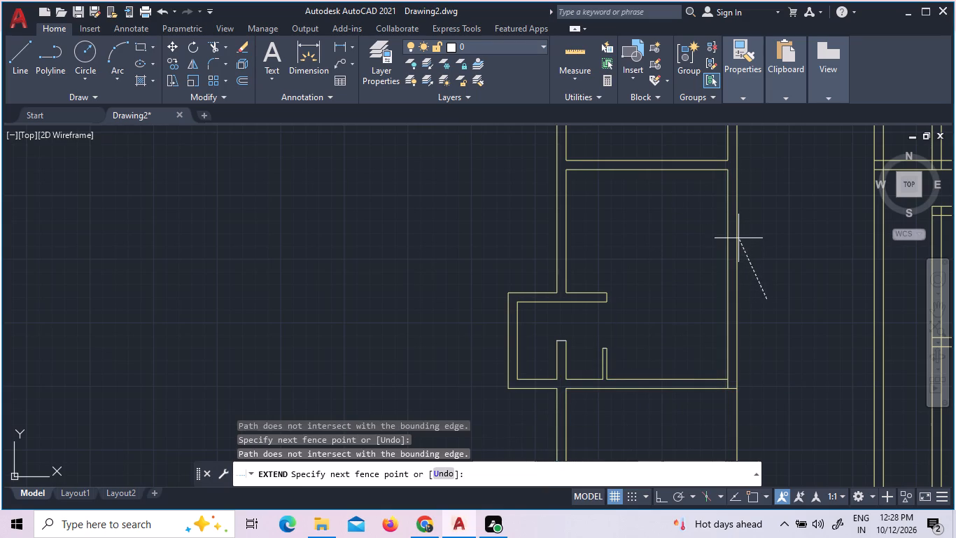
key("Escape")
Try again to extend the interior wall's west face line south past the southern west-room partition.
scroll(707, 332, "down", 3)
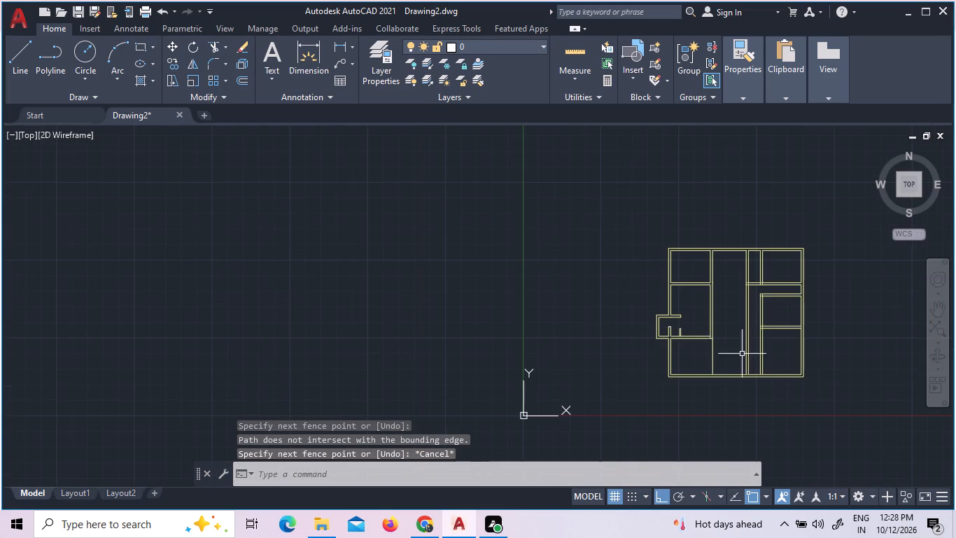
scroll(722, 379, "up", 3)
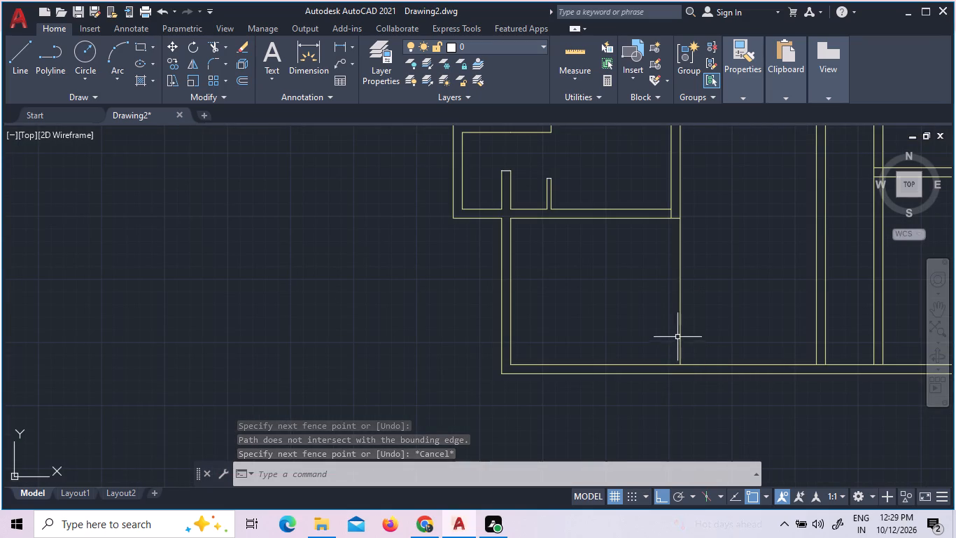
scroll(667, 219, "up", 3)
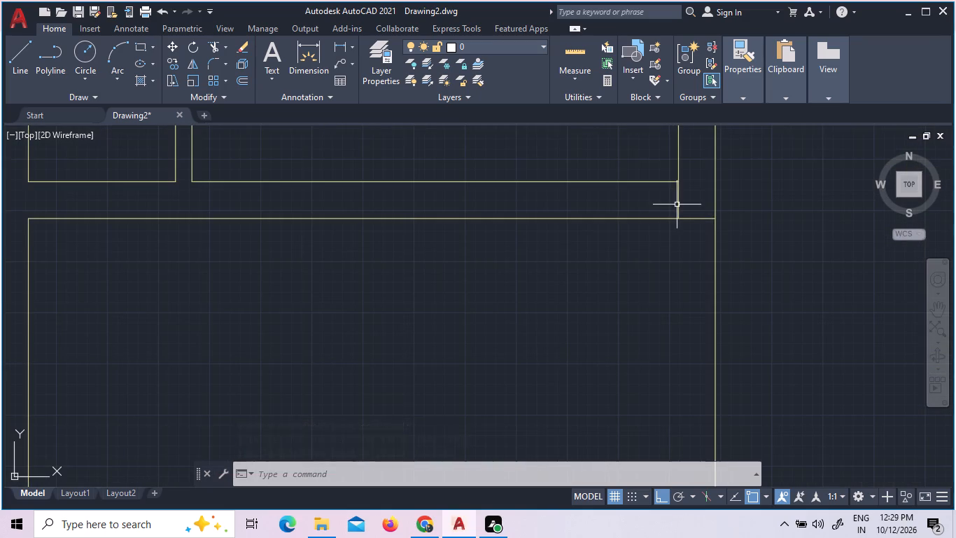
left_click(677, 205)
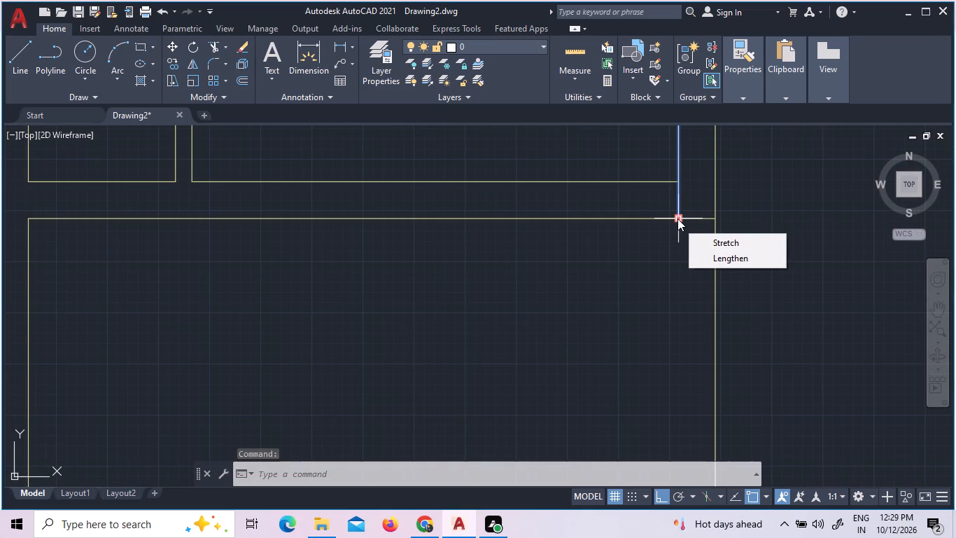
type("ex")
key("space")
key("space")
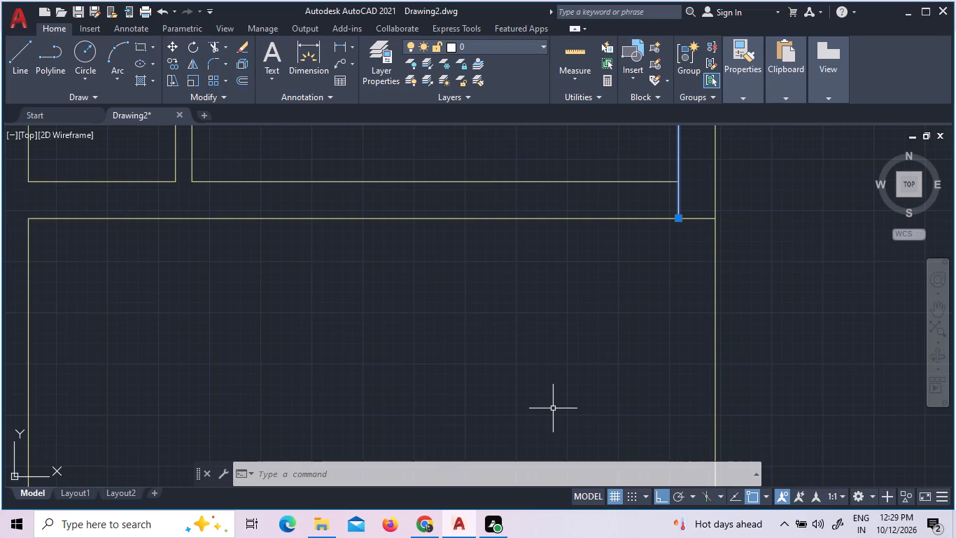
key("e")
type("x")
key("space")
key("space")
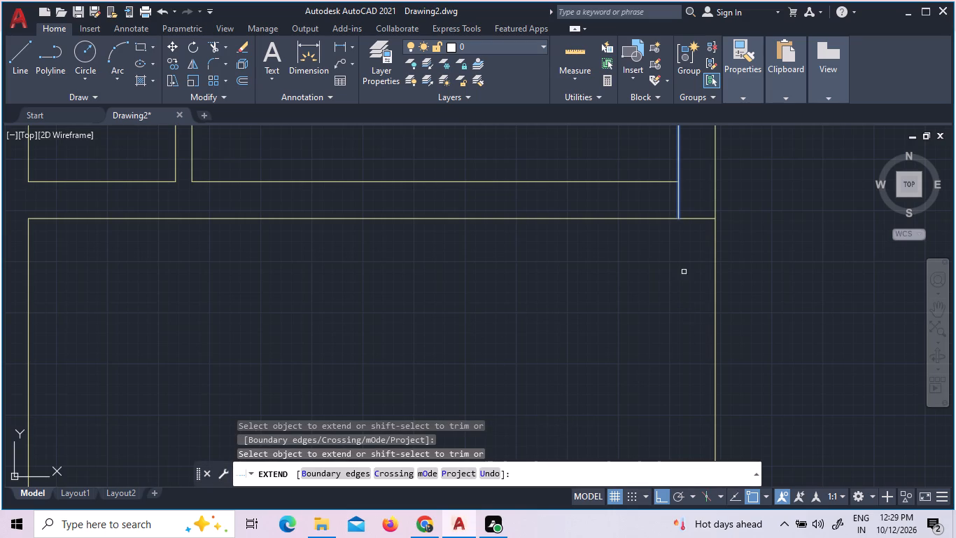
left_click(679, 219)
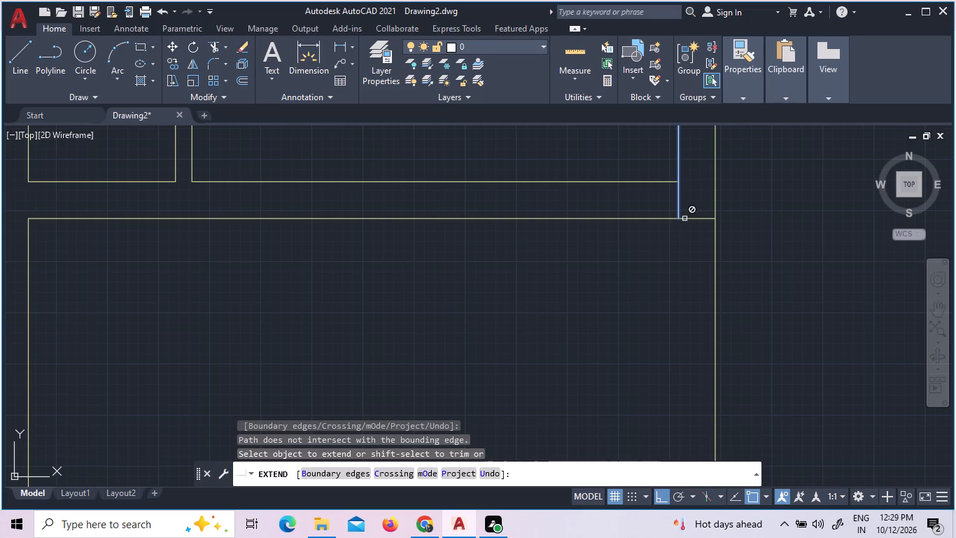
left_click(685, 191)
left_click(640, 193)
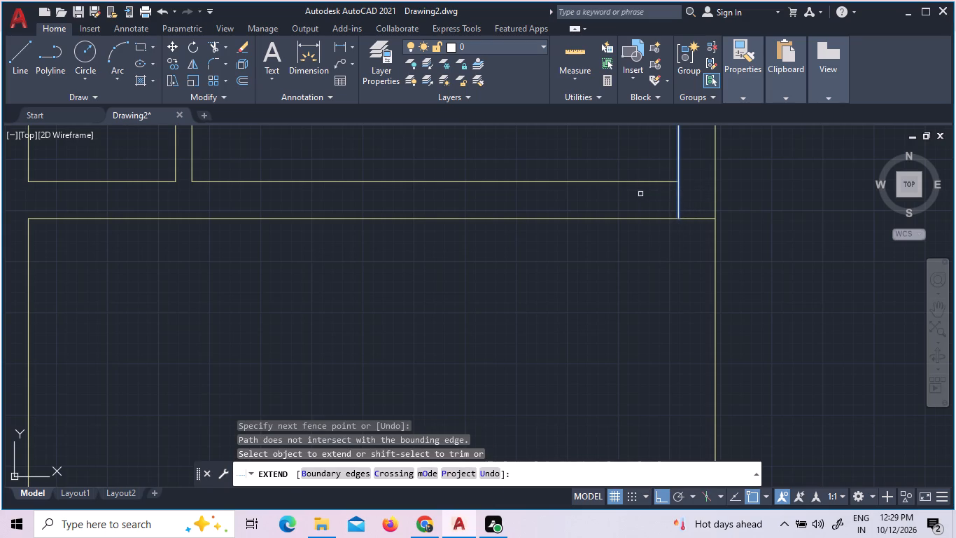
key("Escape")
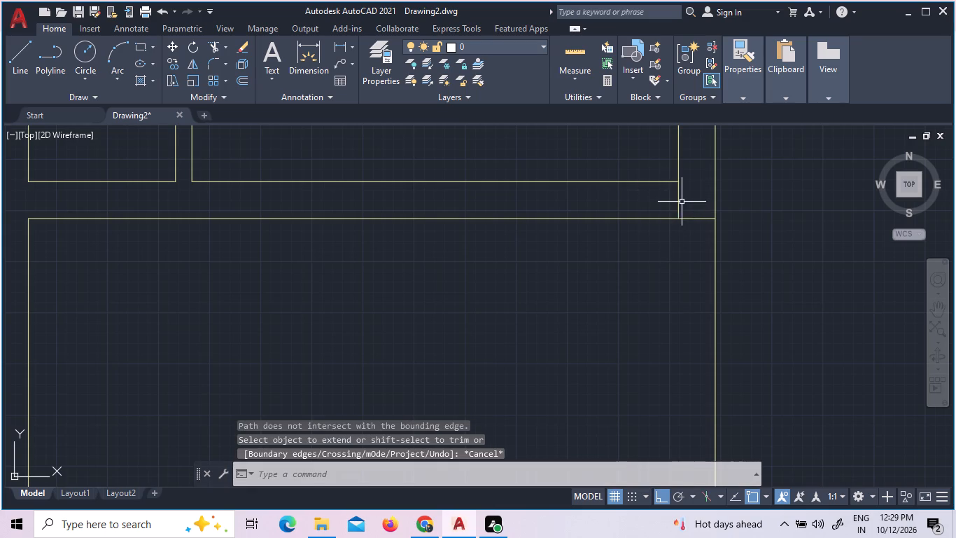
Erase the interior wall's two west face line segments, beside the middle west room and the northwest room.
left_click(675, 200)
left_click(685, 194)
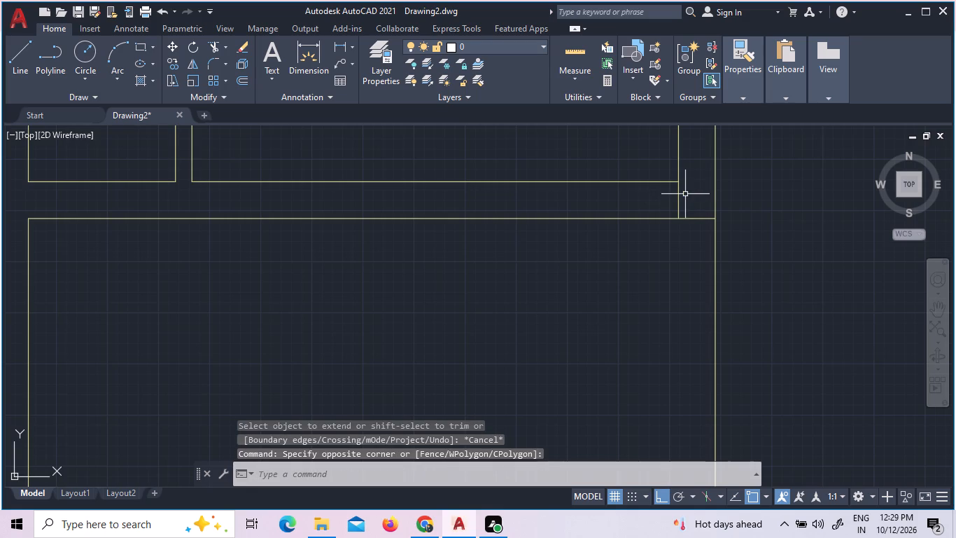
left_click(677, 198)
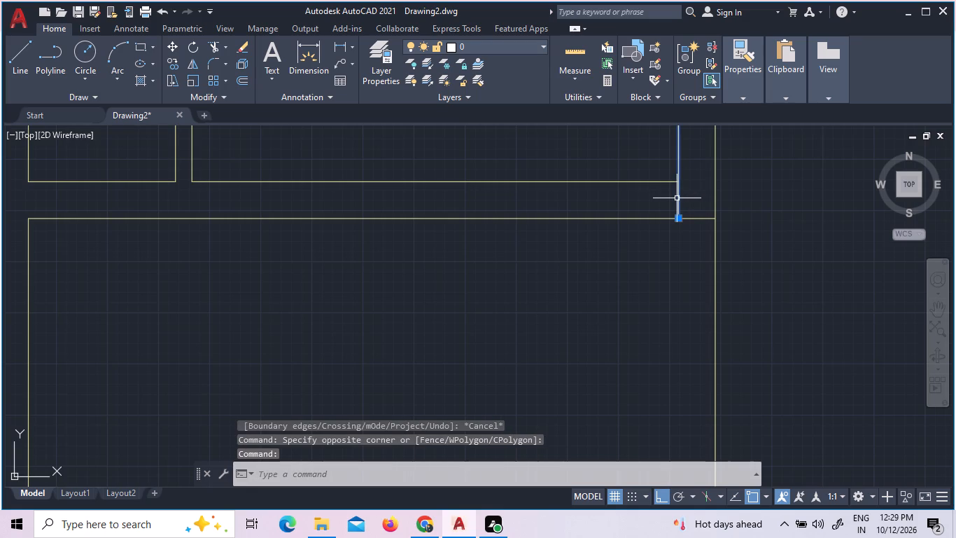
key("Delete")
scroll(683, 219, "down", 7)
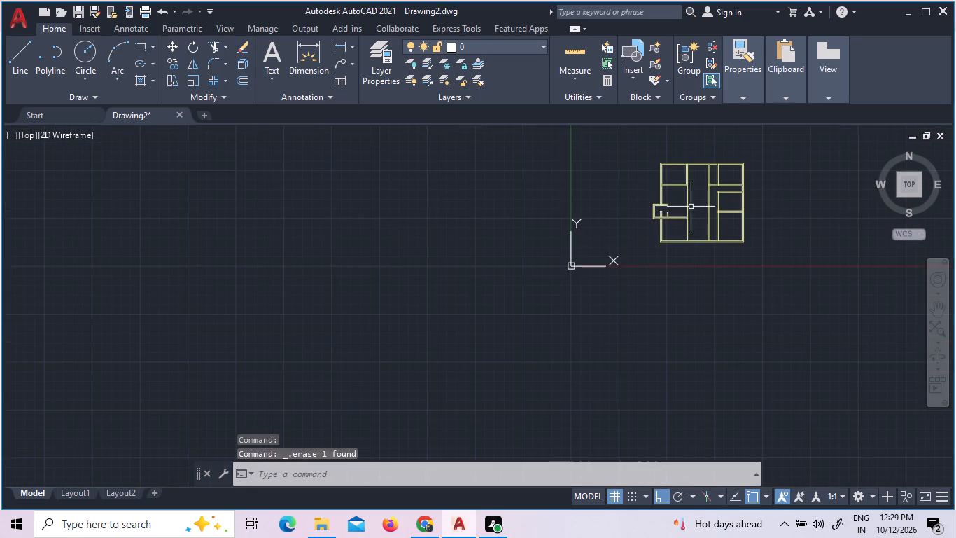
scroll(688, 163, "up", 5)
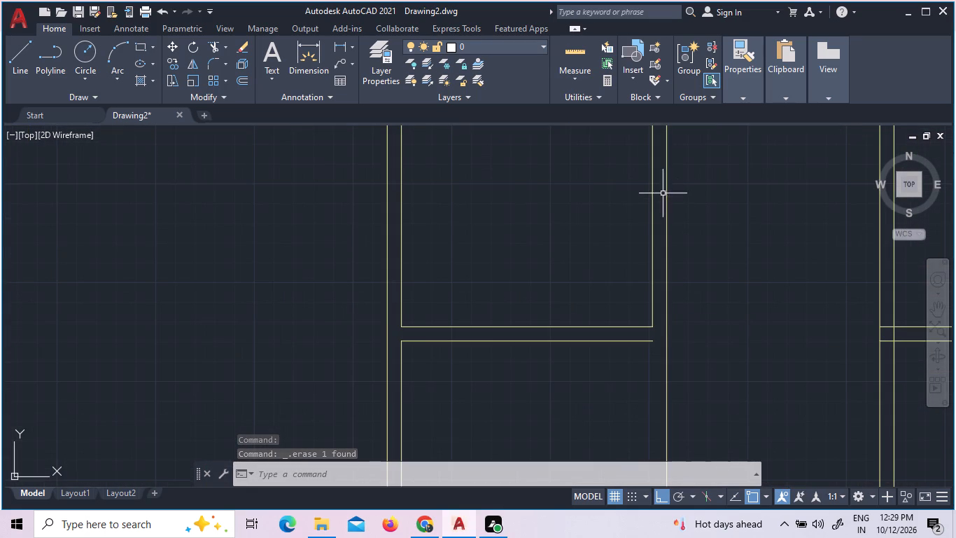
left_click(649, 199)
left_click(655, 196)
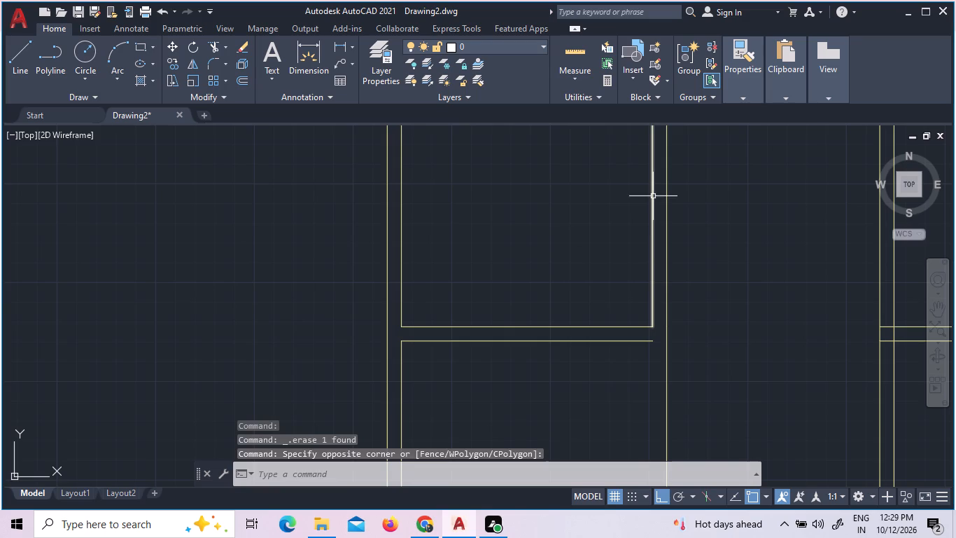
left_click(653, 196)
key("Delete")
Offset the interior wall's upper and lower east face lines 9" to the west.
scroll(642, 207, "down", 2)
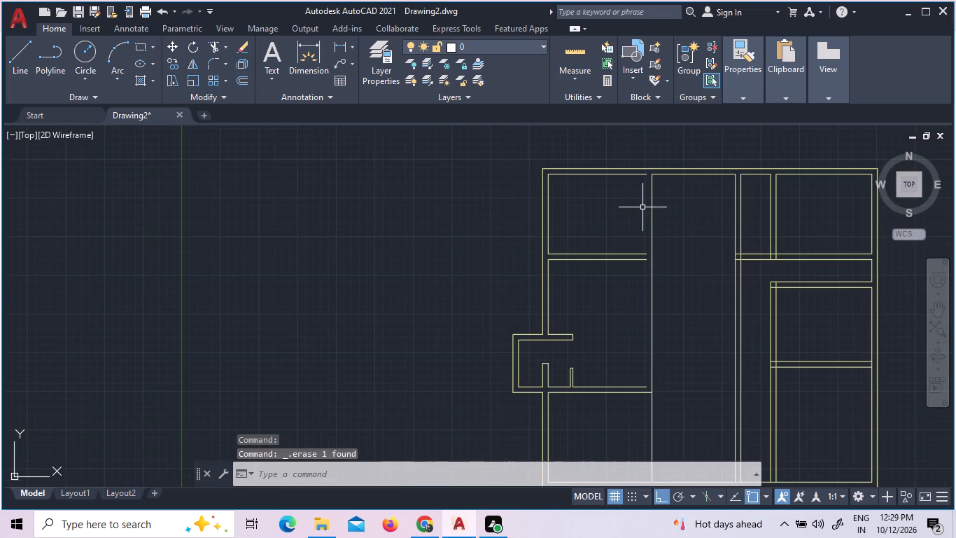
scroll(642, 207, "down", 1)
key("o")
key("Return")
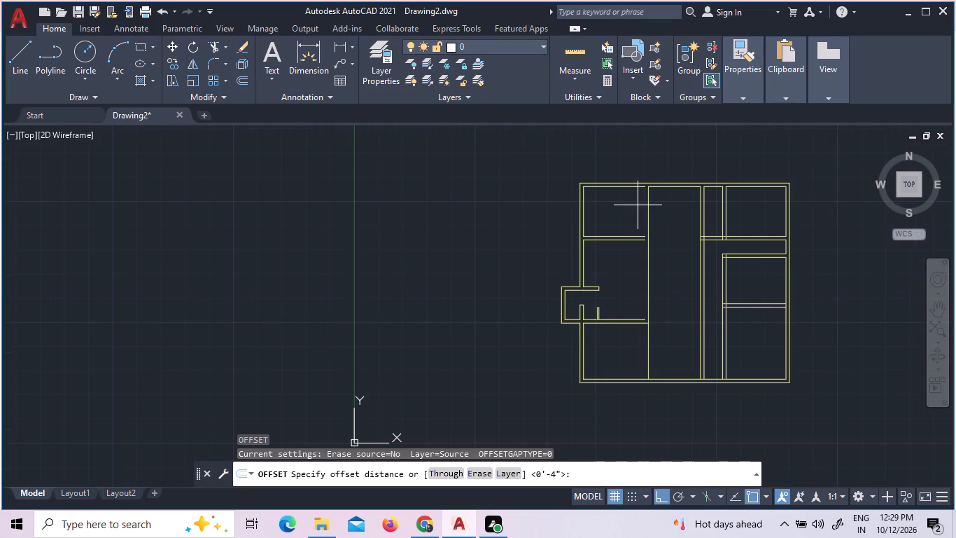
key("9")
key("shift+quotedbl")
key("Return")
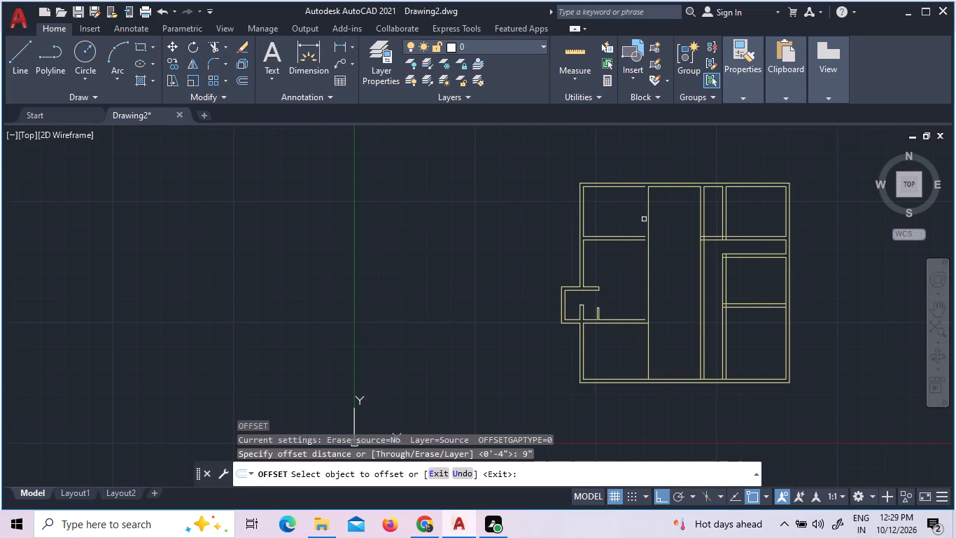
left_click(649, 224)
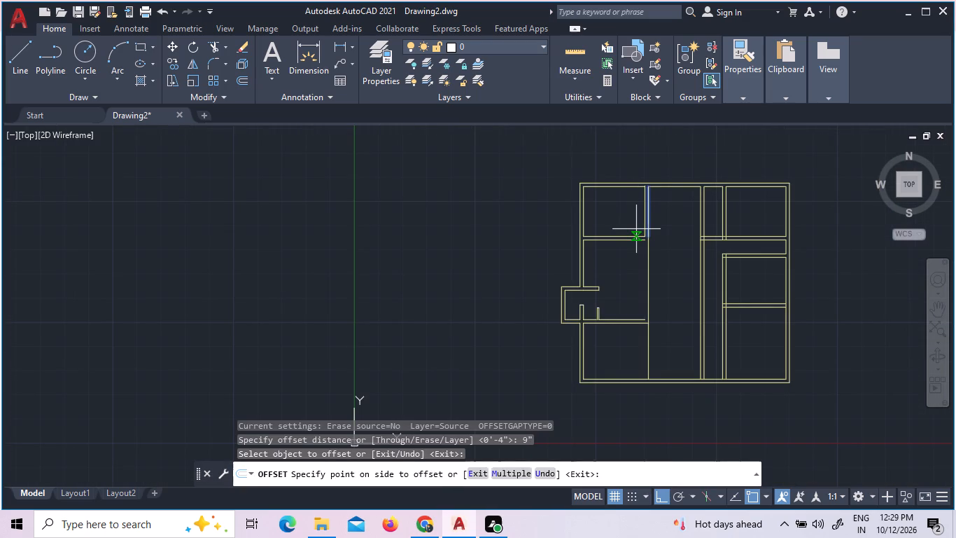
left_click(635, 229)
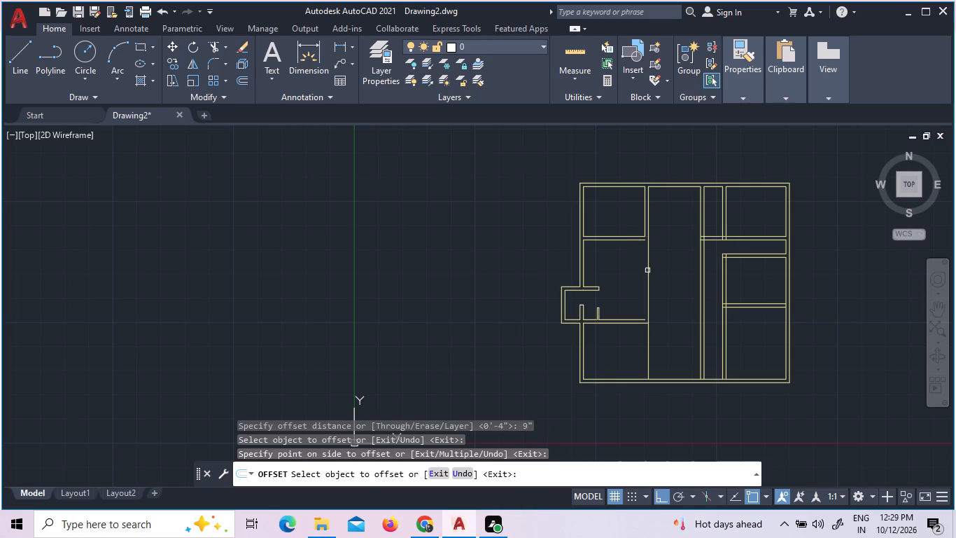
left_click(650, 273)
left_click(623, 272)
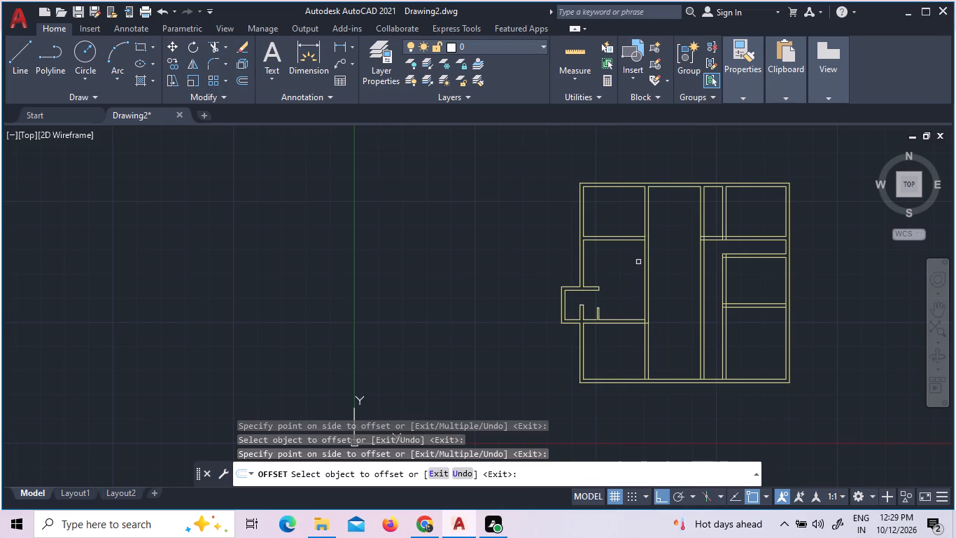
Erase the interior wall's upper east face line segment, alongside the northwest room.
scroll(631, 223, "up", 3)
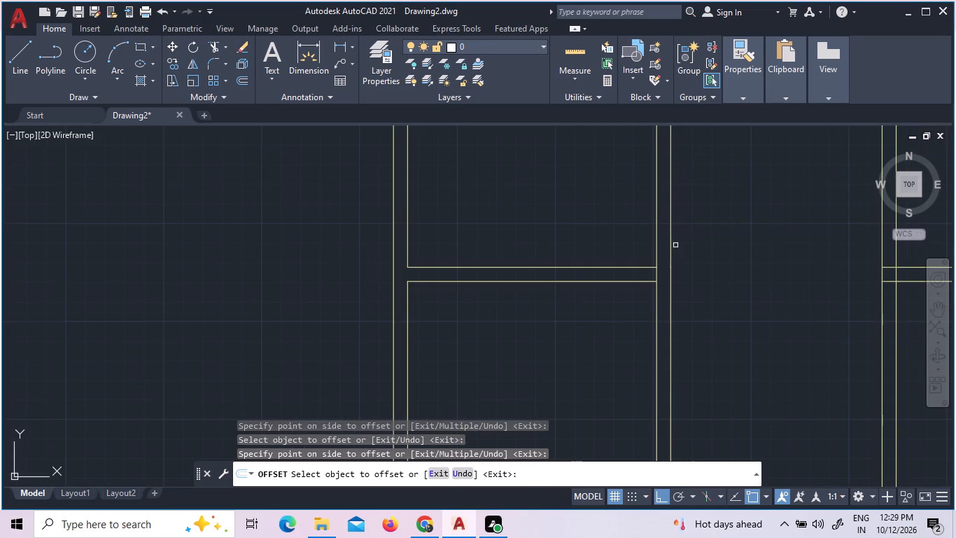
scroll(675, 245, "up", 1)
key("Escape")
left_click_drag(671, 242, 663, 245)
left_click(654, 237)
key("Delete")
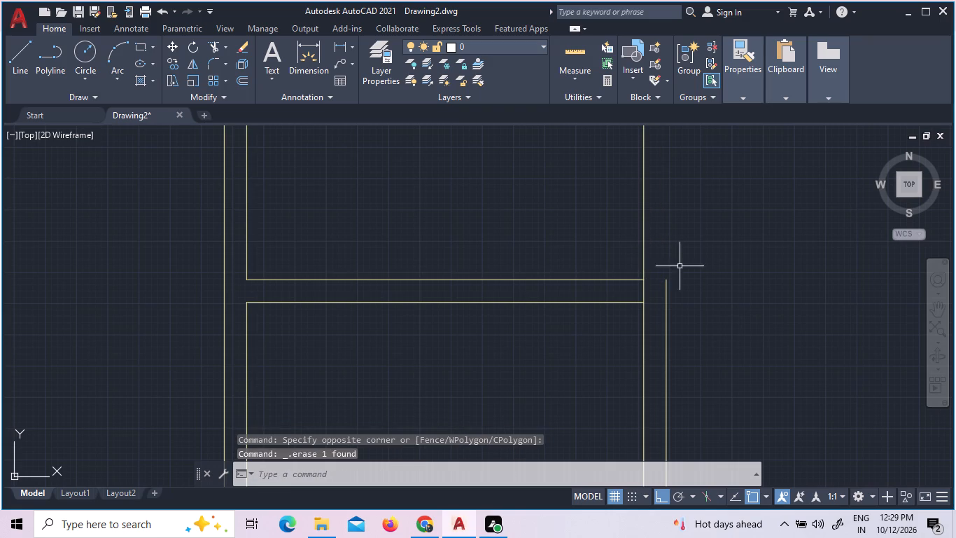
Extend the interior wall's east face line north past the northwest room to the north outer wall's inner face.
scroll(723, 301, "down", 2)
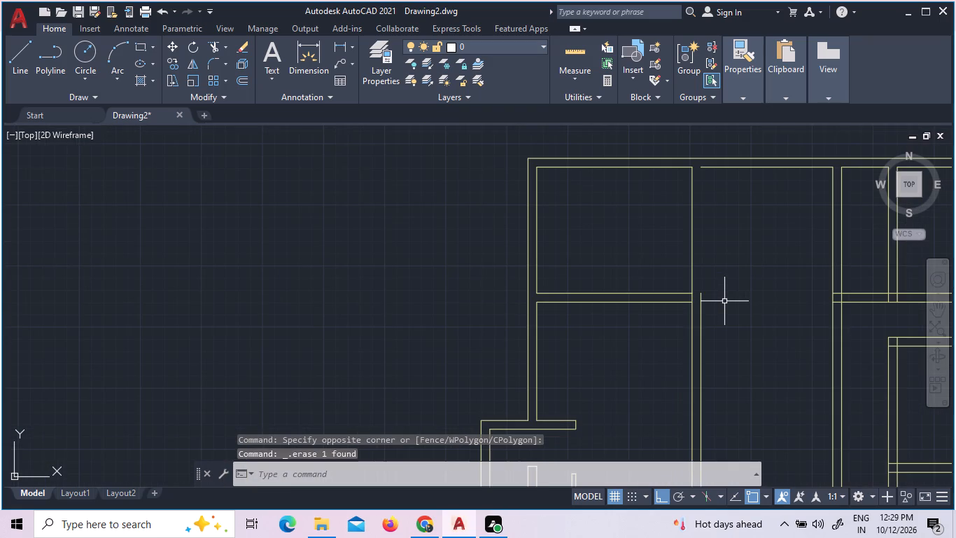
type("ex")
key("space")
key("space")
left_click(724, 340)
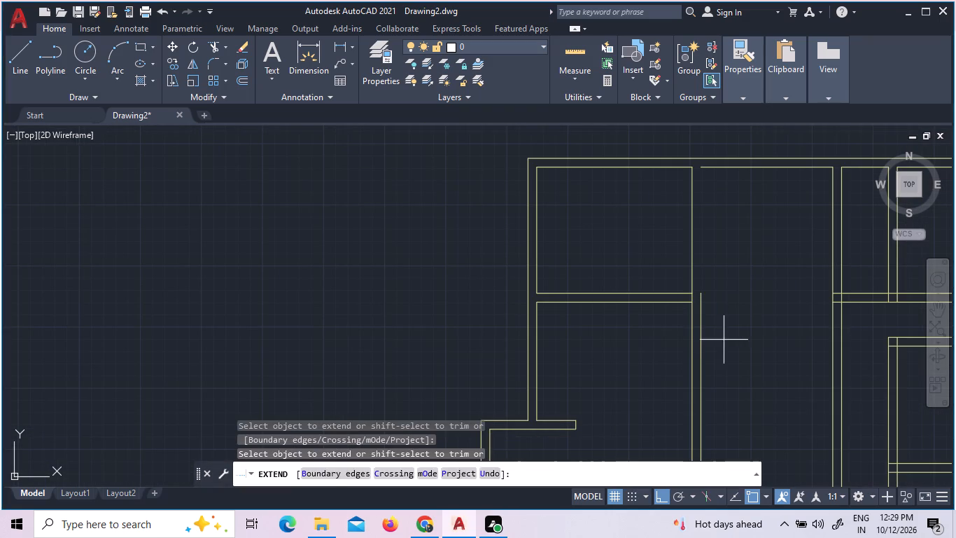
left_click(647, 336)
scroll(647, 335, "down", 3)
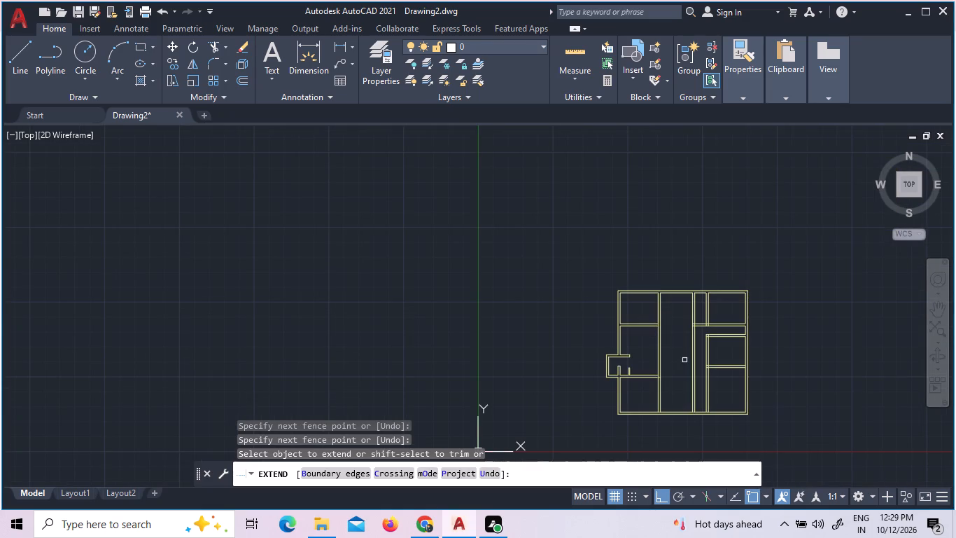
scroll(684, 385, "up", 2)
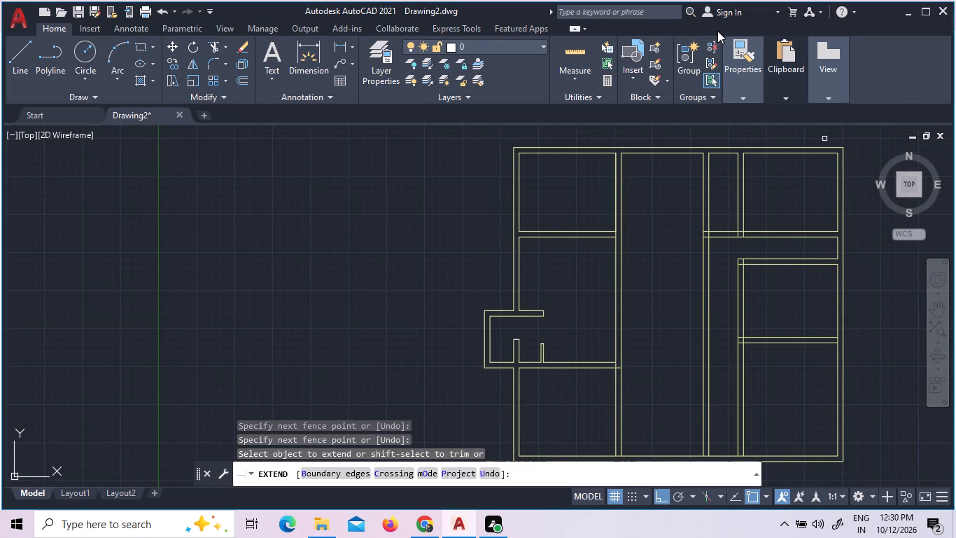
Quick-measure the middle west room and the central hall.
left_click(741, 62)
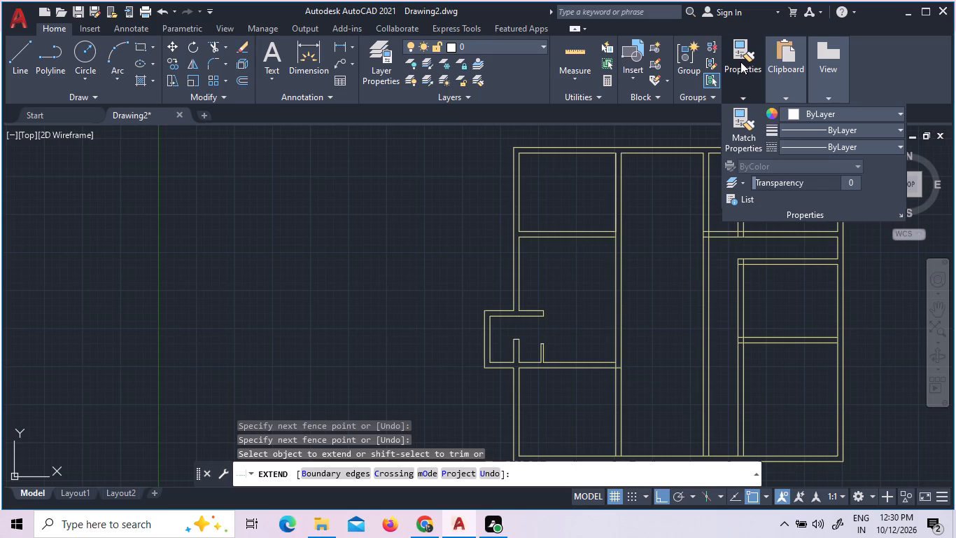
left_click(585, 62)
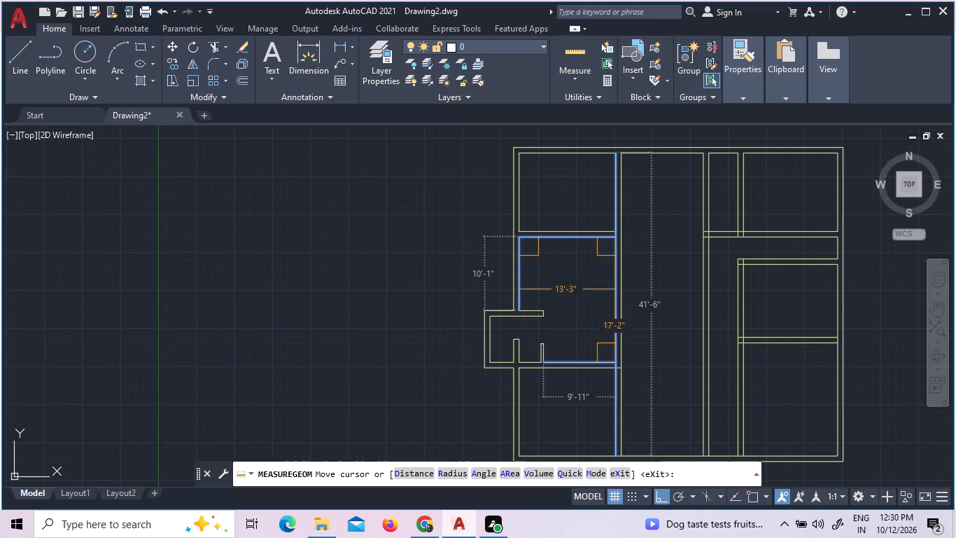
scroll(615, 289, "down", 1)
scroll(635, 289, "up", 2)
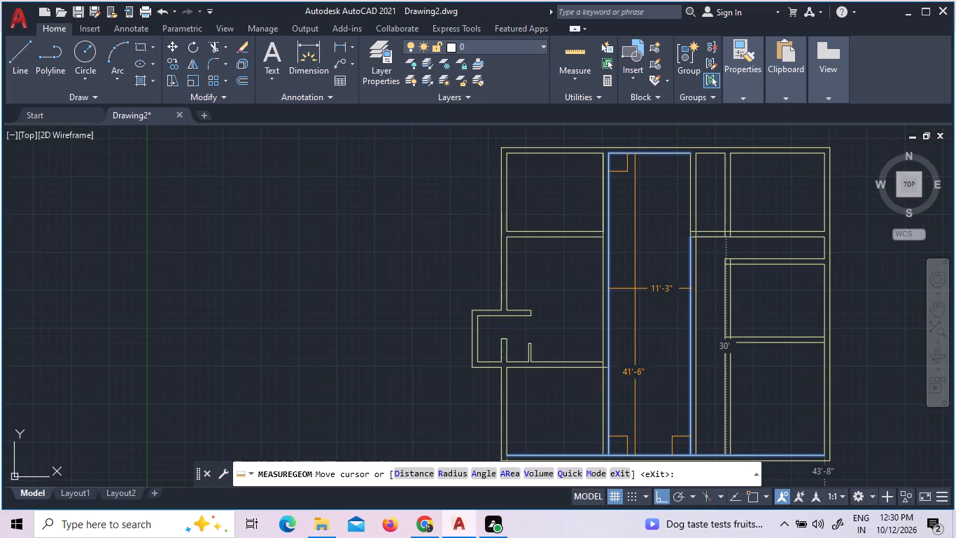
key("Escape")
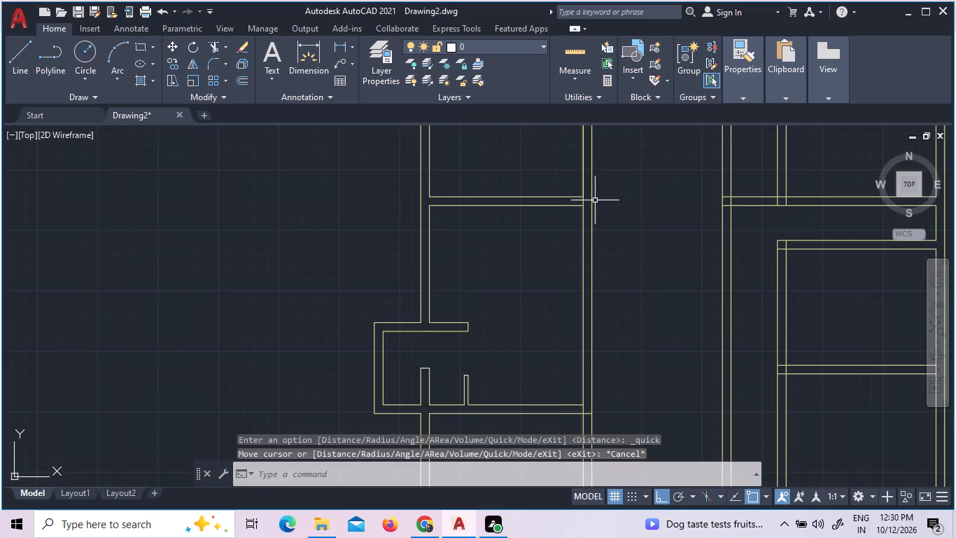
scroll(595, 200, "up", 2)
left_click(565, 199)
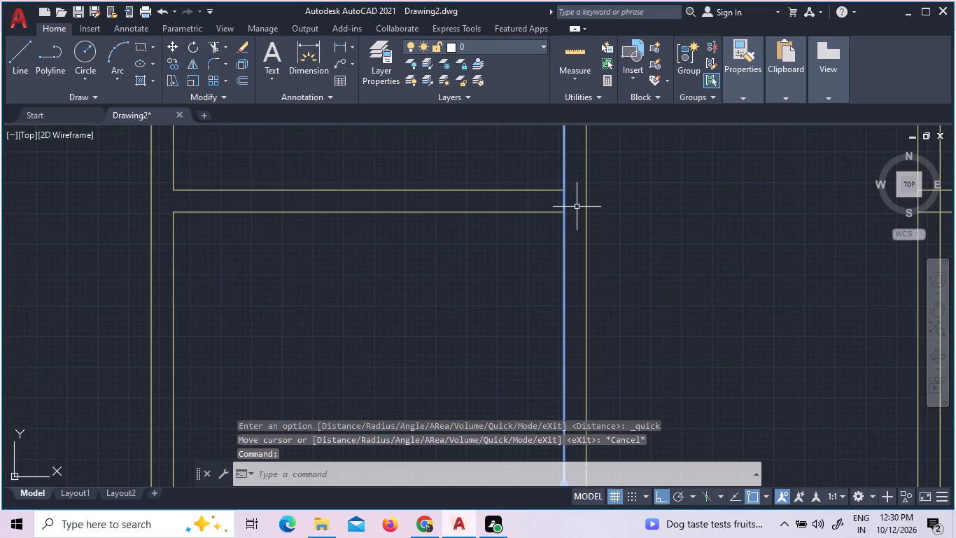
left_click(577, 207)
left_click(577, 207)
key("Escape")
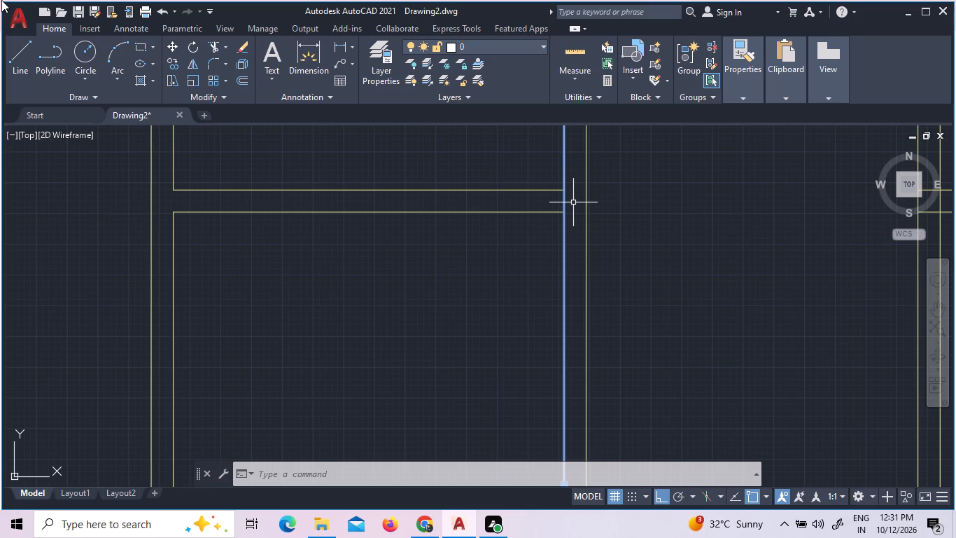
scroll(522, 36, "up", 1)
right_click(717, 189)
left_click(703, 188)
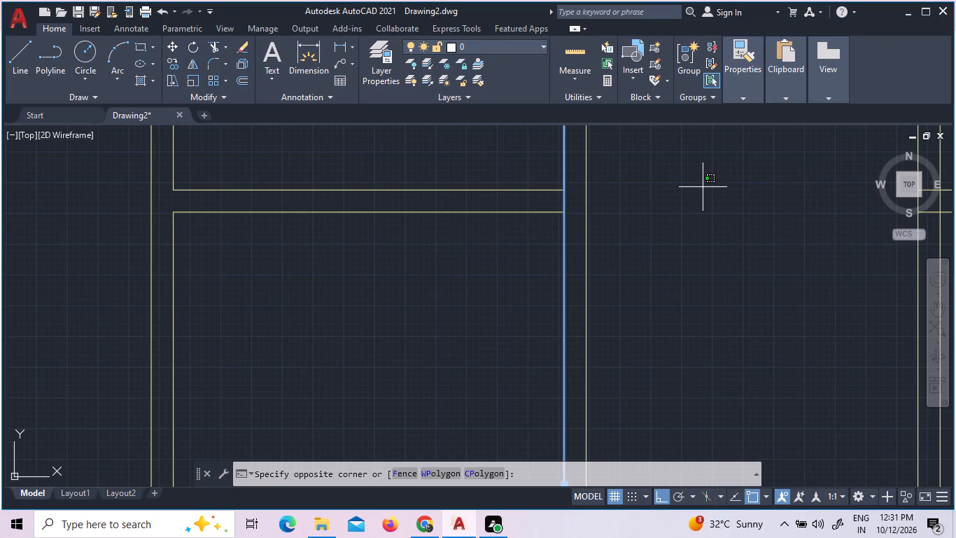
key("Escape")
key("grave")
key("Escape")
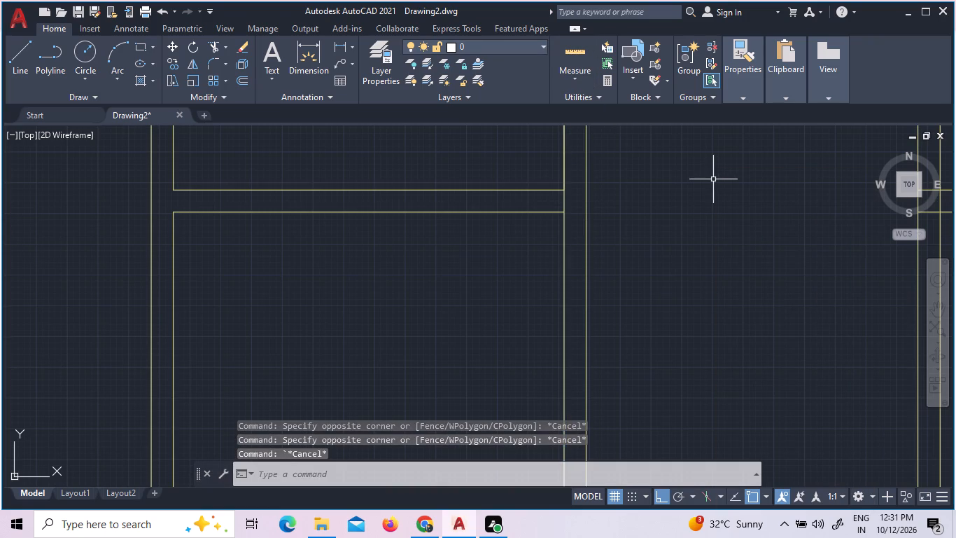
Trim the interior wall's west face line between the two faces of the northwest room's south partition.
scroll(720, 183, "down", 3)
scroll(715, 169, "up", 2)
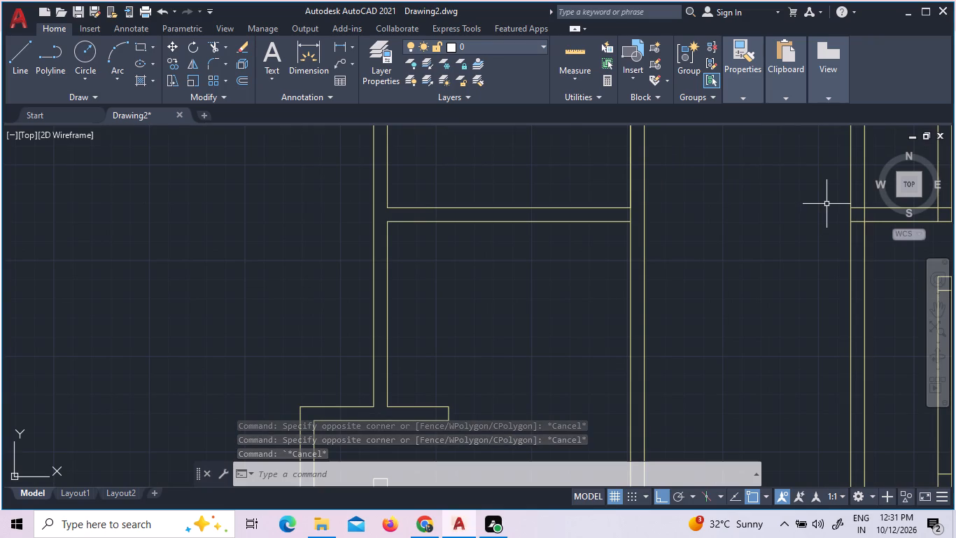
type("tr")
key("space")
key("space")
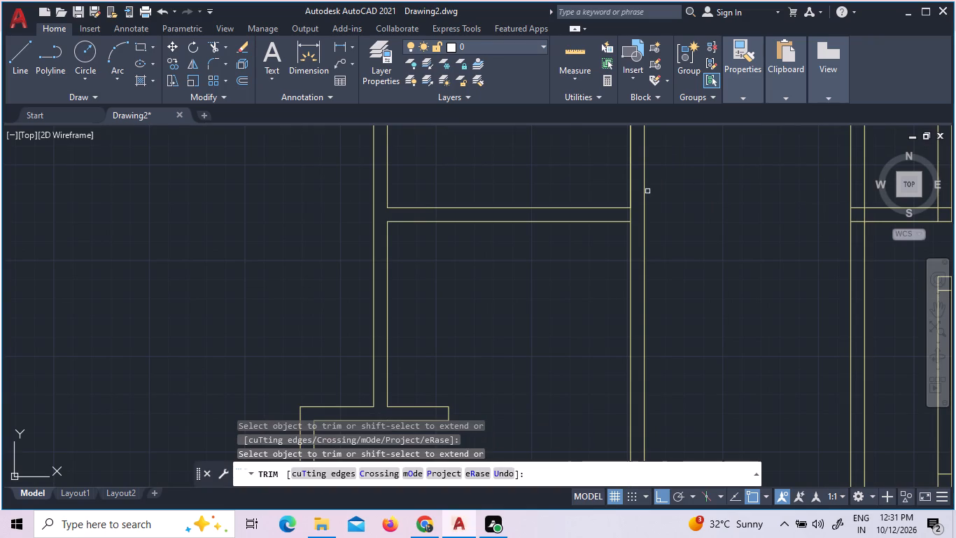
left_click(630, 212)
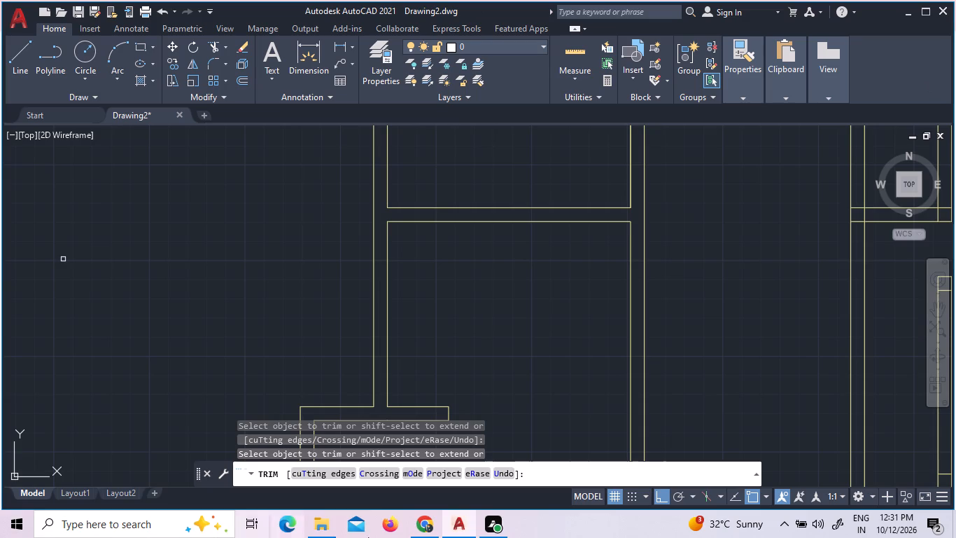
Draw a short line closing the east end of the northwest room's south partition, joining its two face lines.
left_click(13, 67)
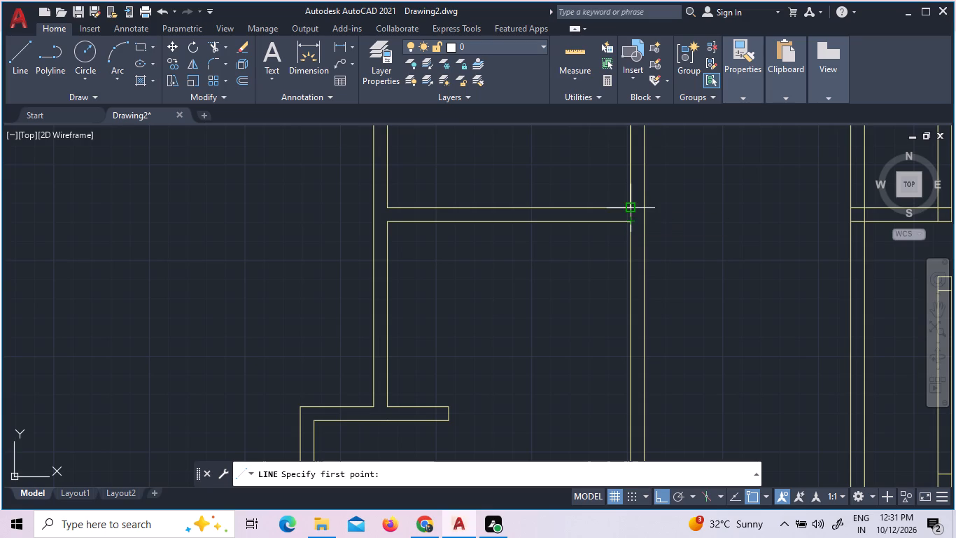
left_click(634, 209)
left_click(630, 222)
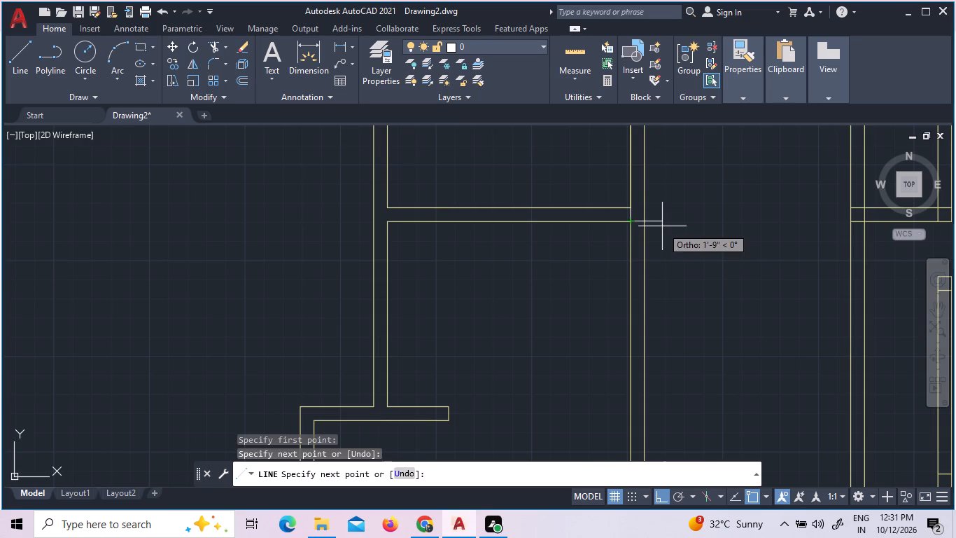
key("Escape")
Offset the partition's short end line 5" to the west, inside the partition.
key("o")
key("Return")
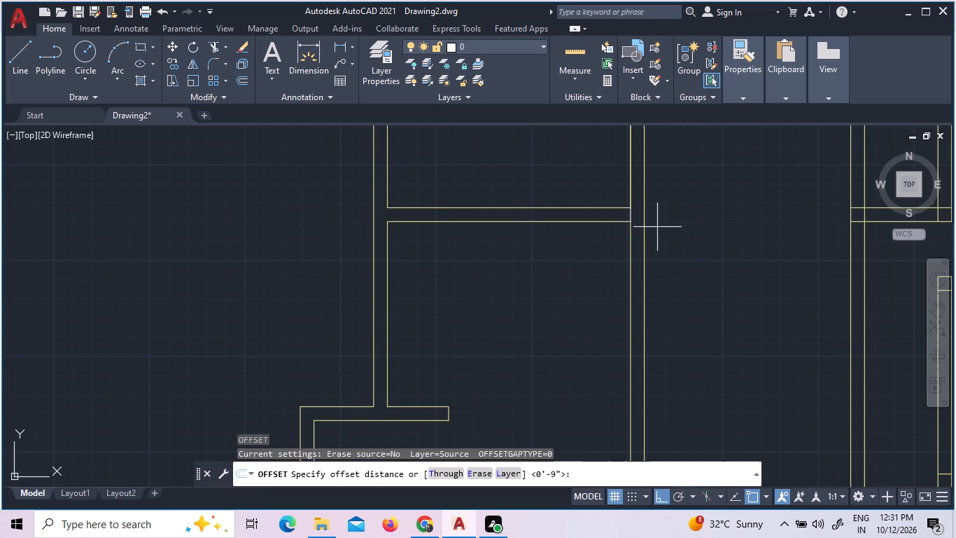
key("5")
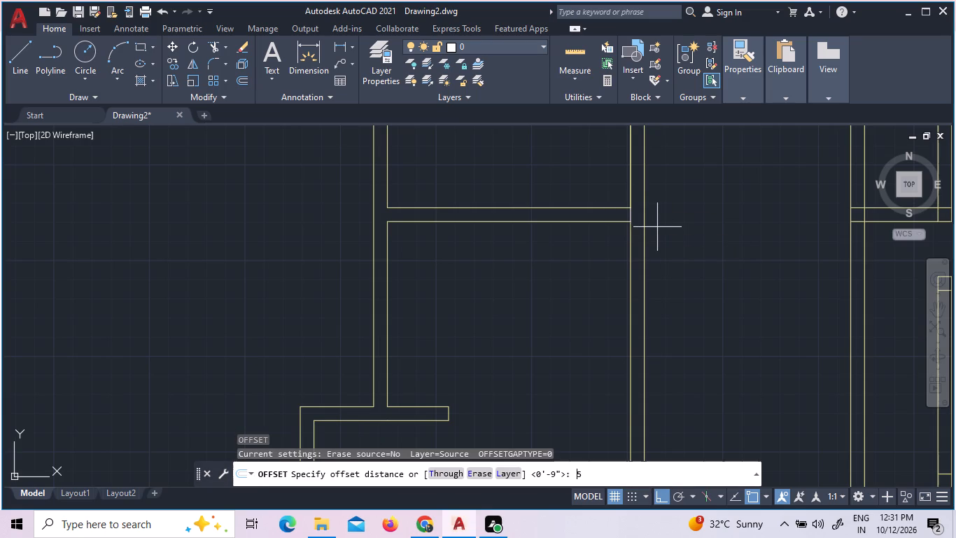
key("shift+quotedbl")
key("Return")
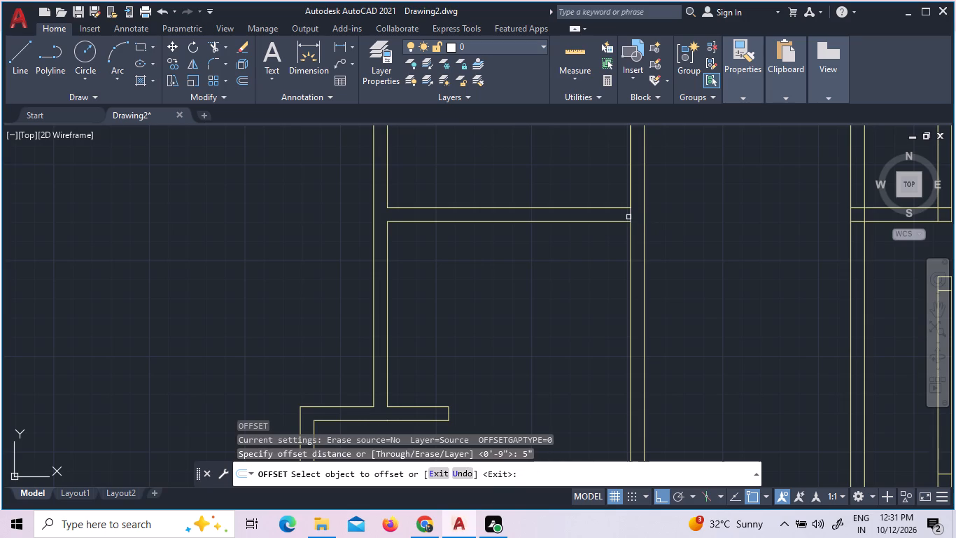
left_click(631, 215)
left_click(593, 221)
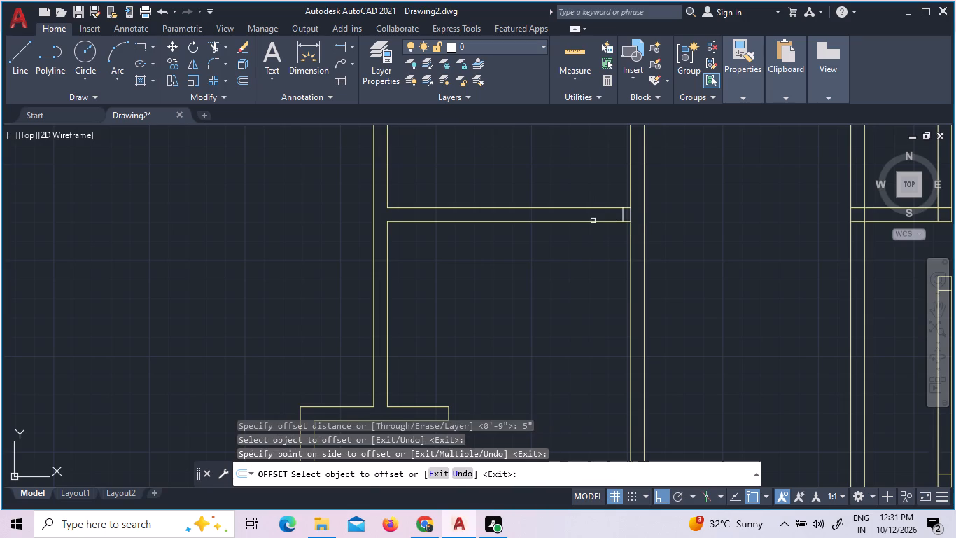
key("Escape")
right_click(186, 312)
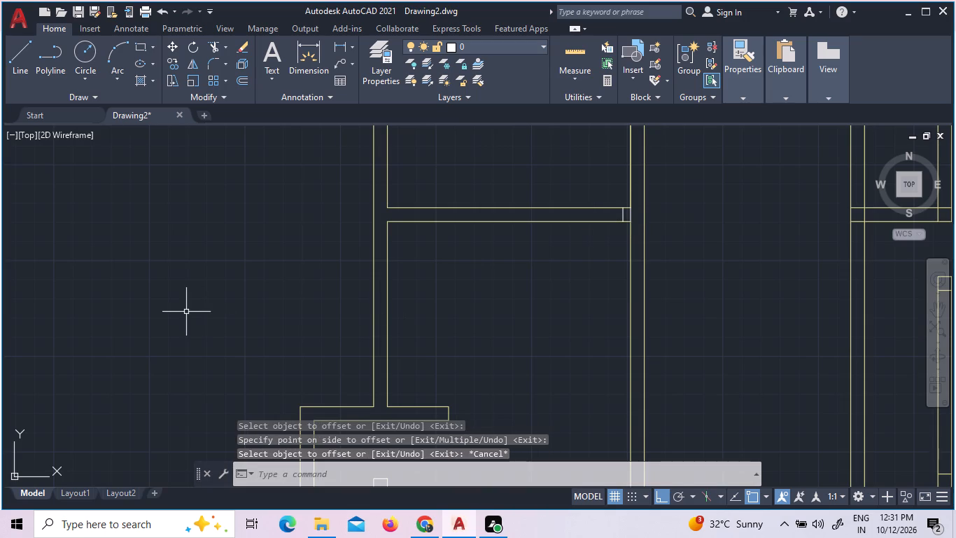
key("Escape")
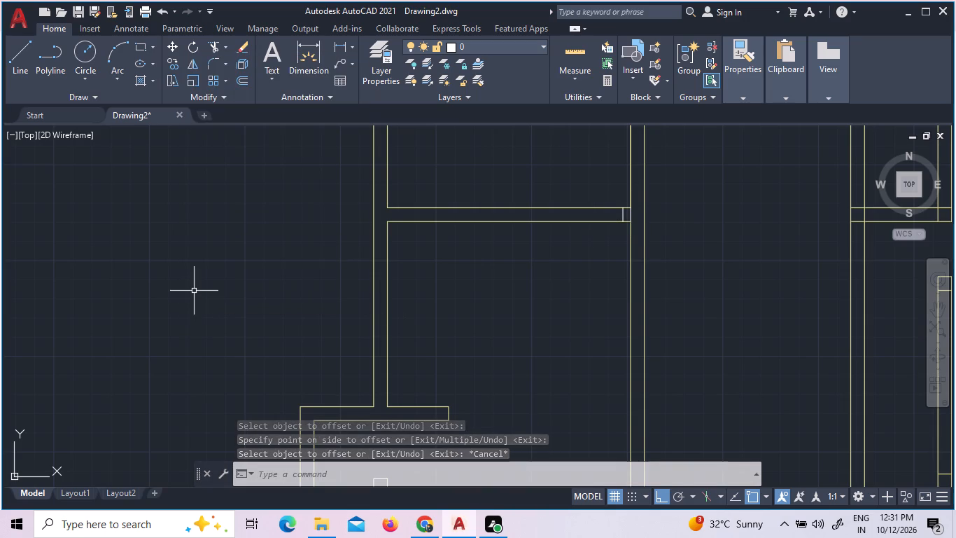
Open the tool palettes, insert the Door - Imperial block in the empty area west of the plan, and close the palettes.
type("tp")
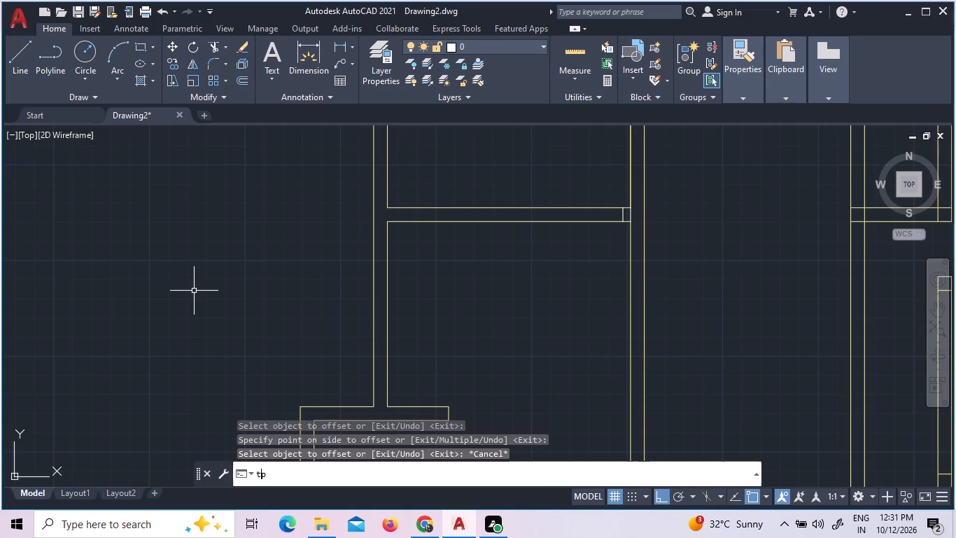
key("Return")
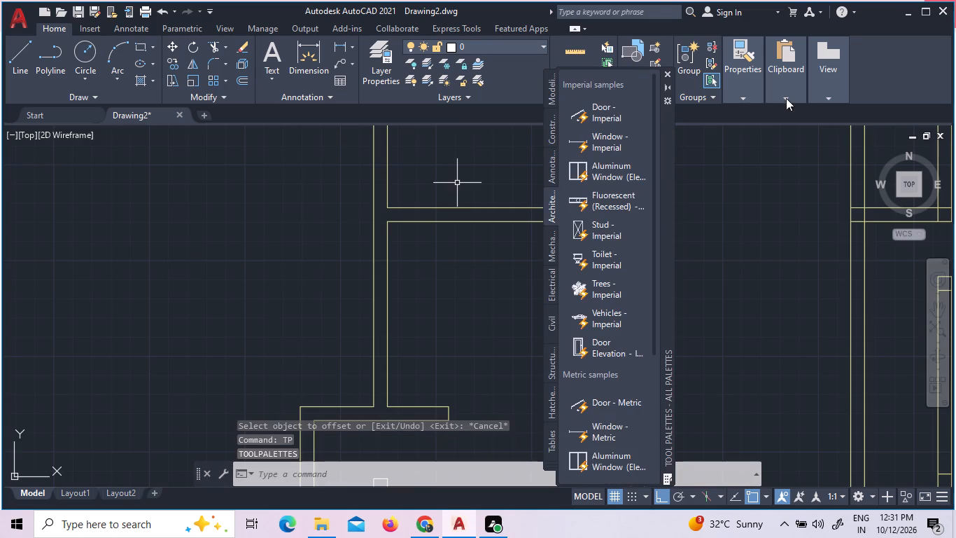
left_click_drag(603, 119, 208, 282)
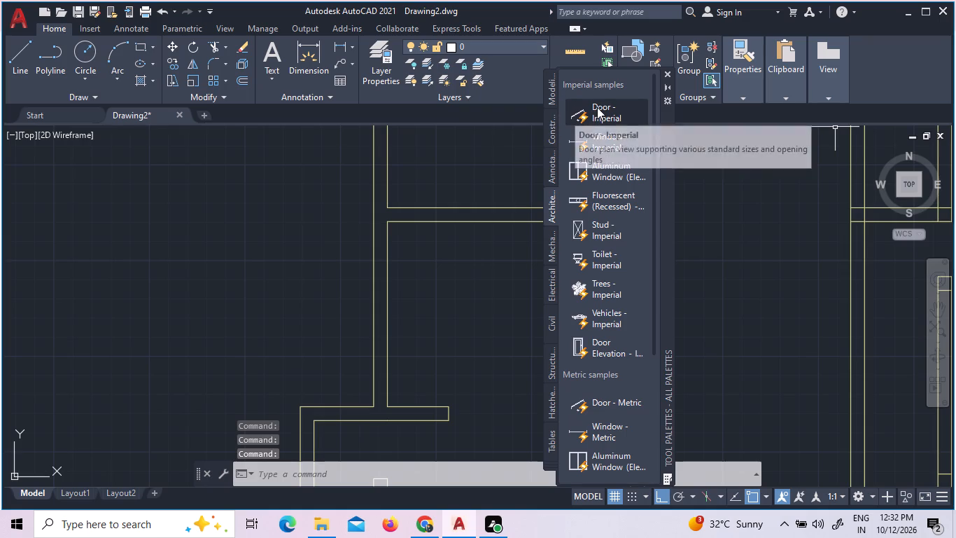
left_click_drag(597, 107, 173, 347)
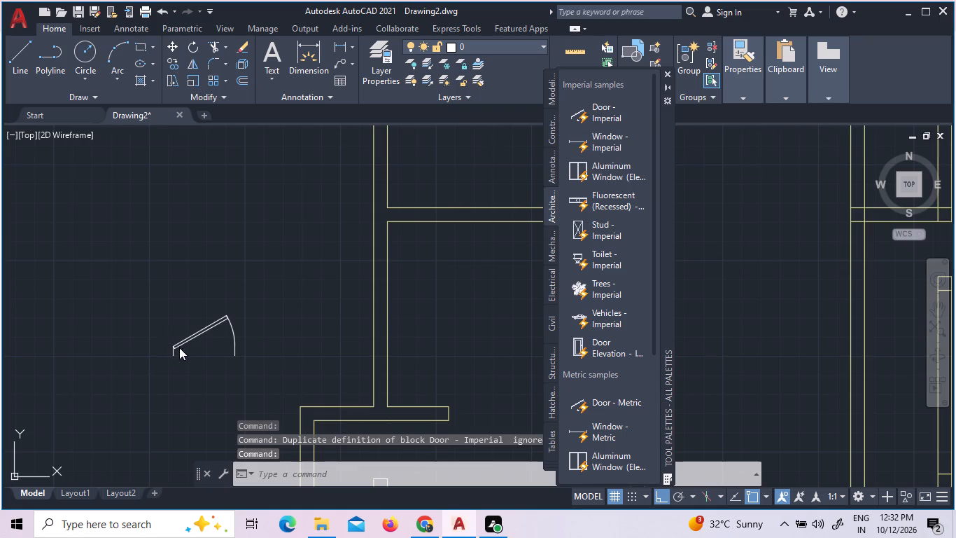
left_click(661, 90)
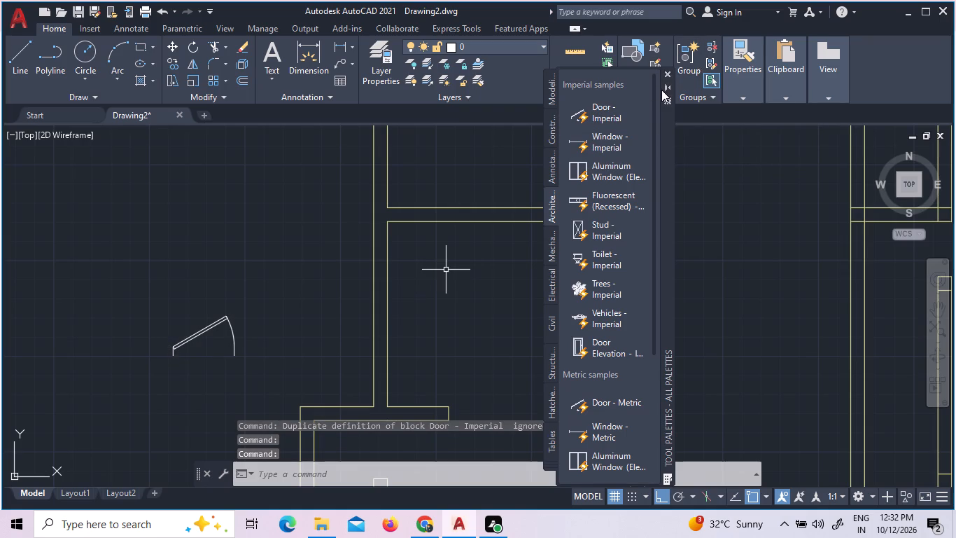
left_click(662, 76)
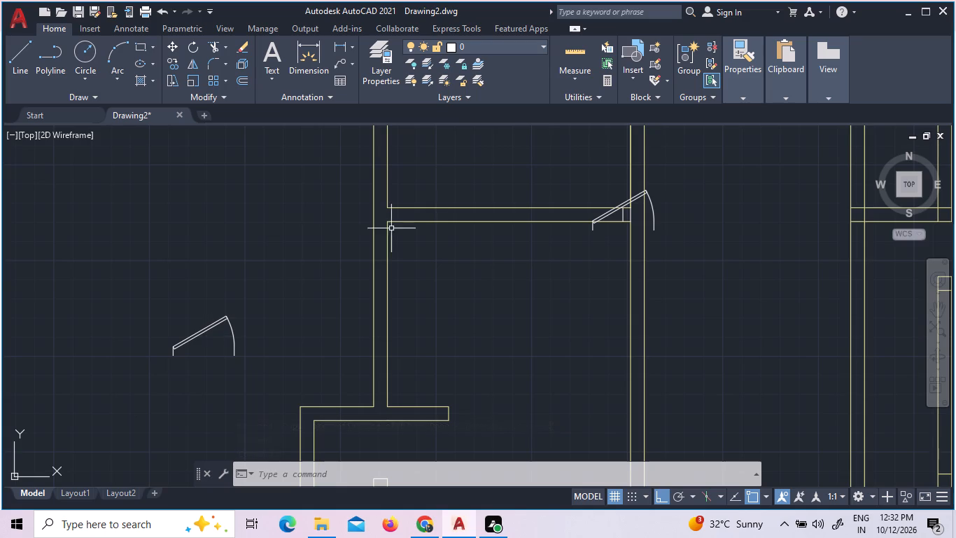
Erase the extra door block lying across the partition's junction with the interior wall.
left_click(655, 209)
key("Delete")
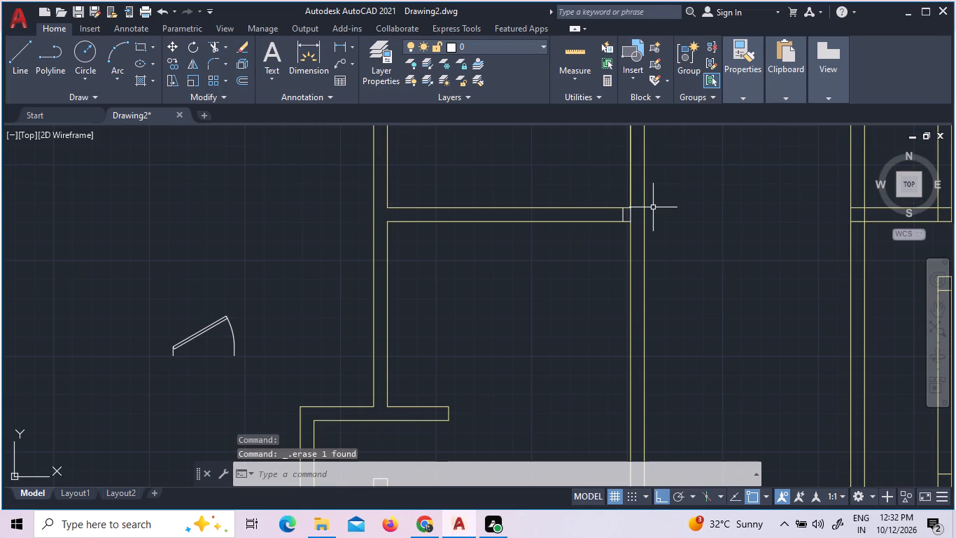
Set the door block in the empty area west of the plan to Open 90º.
left_click(230, 361)
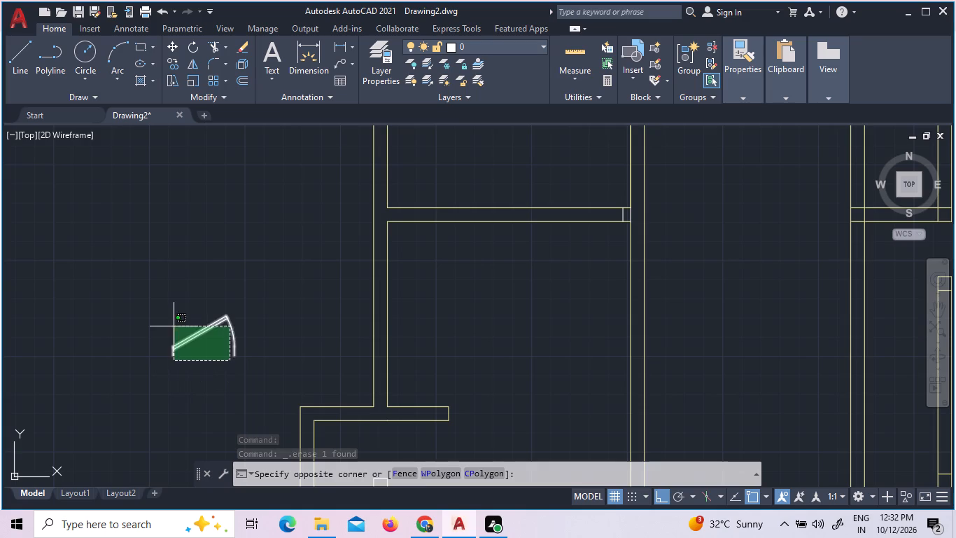
left_click(171, 325)
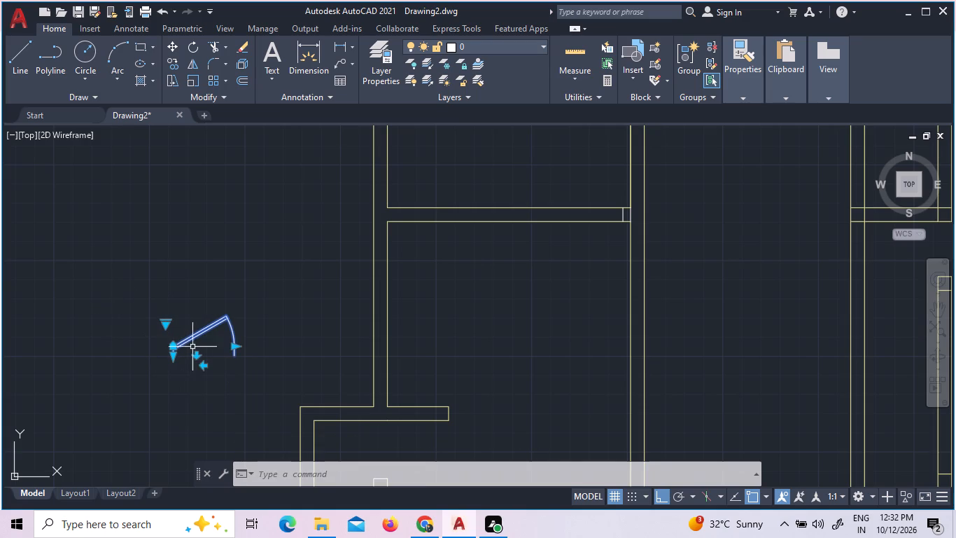
left_click(241, 347)
left_click(236, 347)
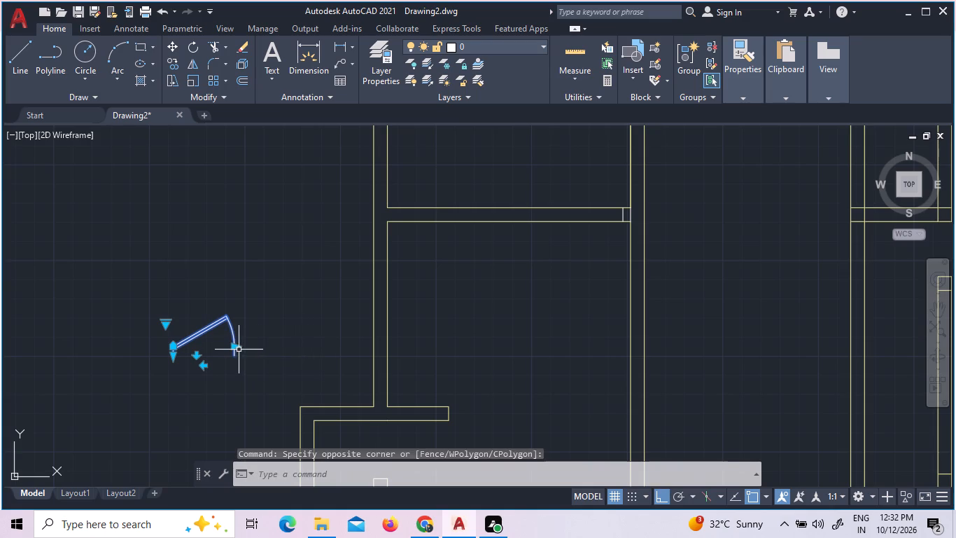
left_click(239, 350)
left_click(169, 343)
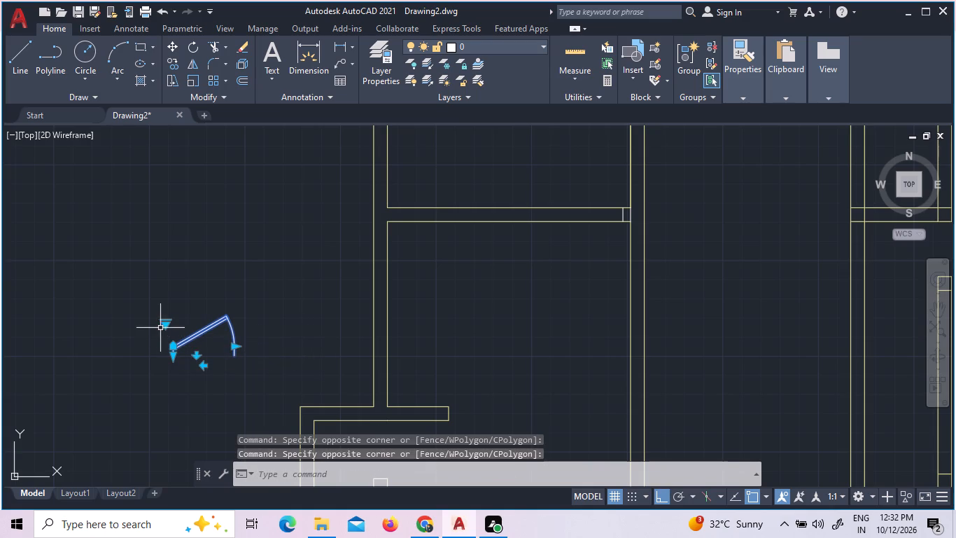
left_click(166, 322)
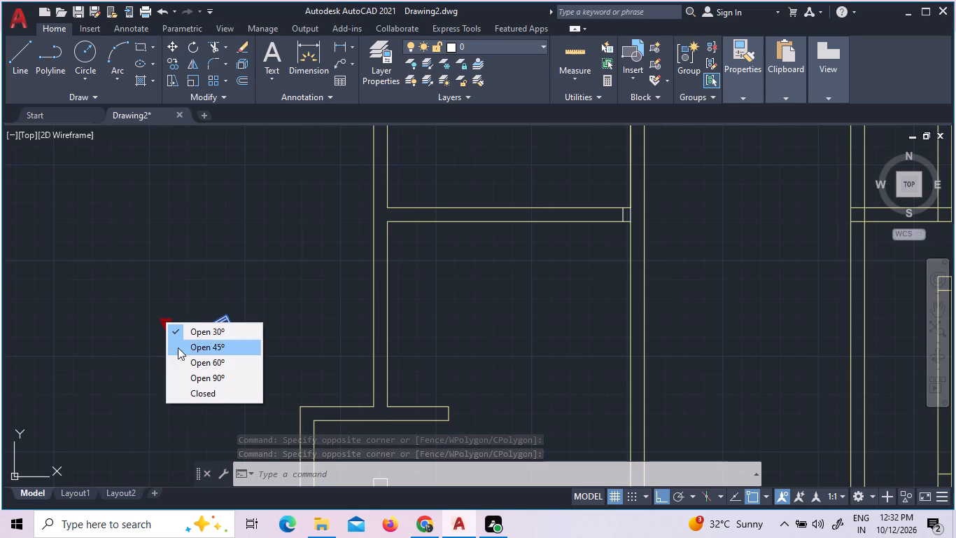
left_click(190, 382)
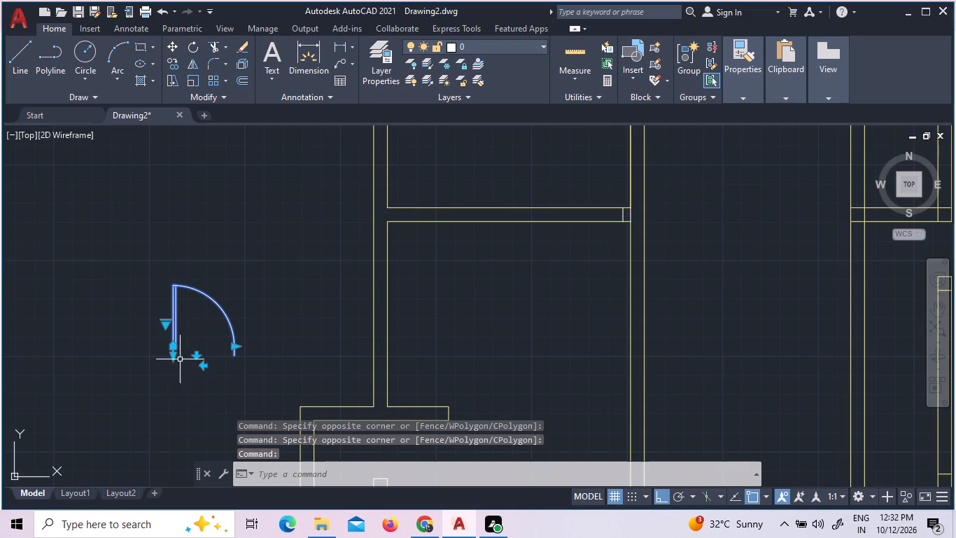
Flip the door block horizontally so that its hinge side faces east.
left_click(199, 357)
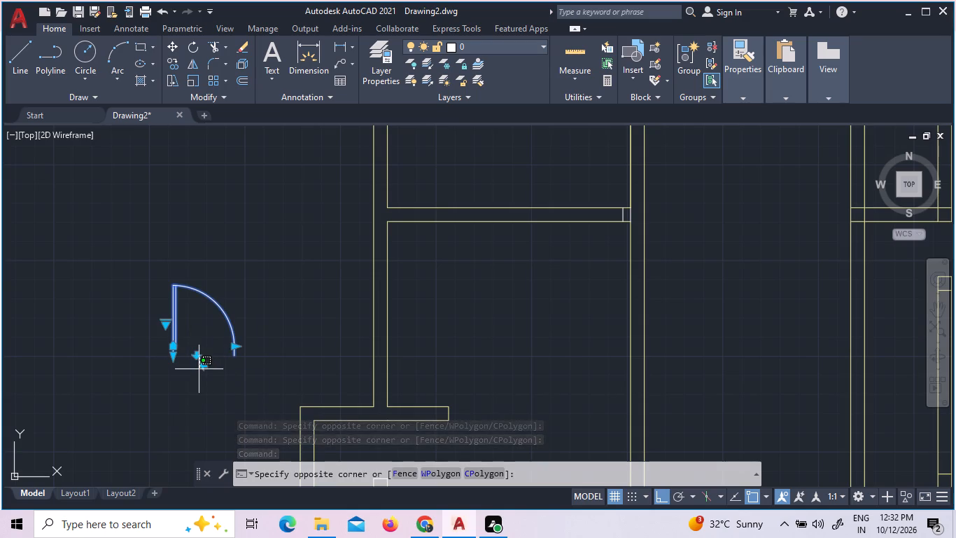
left_click(199, 369)
left_click(204, 366)
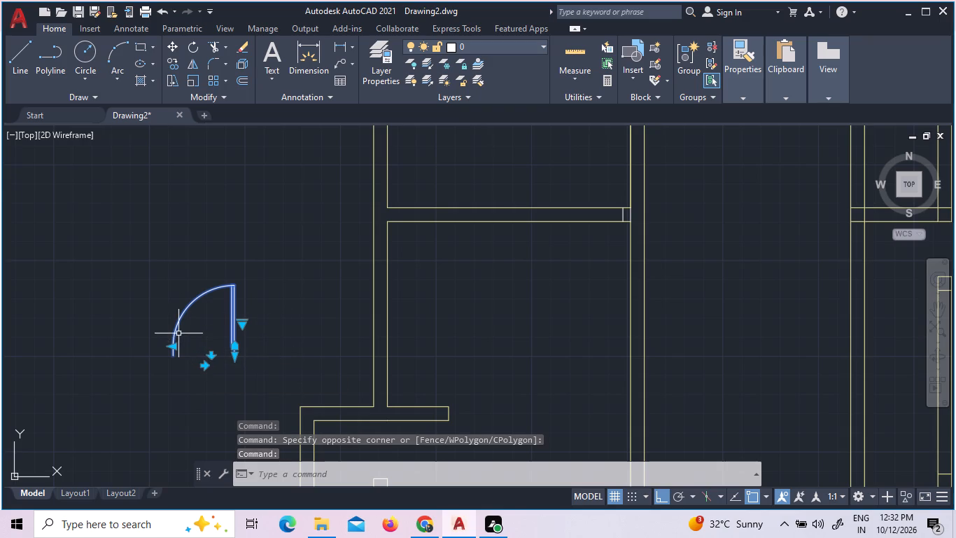
Move the door block by its lower hinge-side endpoint to where the offset jamb line meets the north face of the northwest room's south partition.
left_click(277, 357)
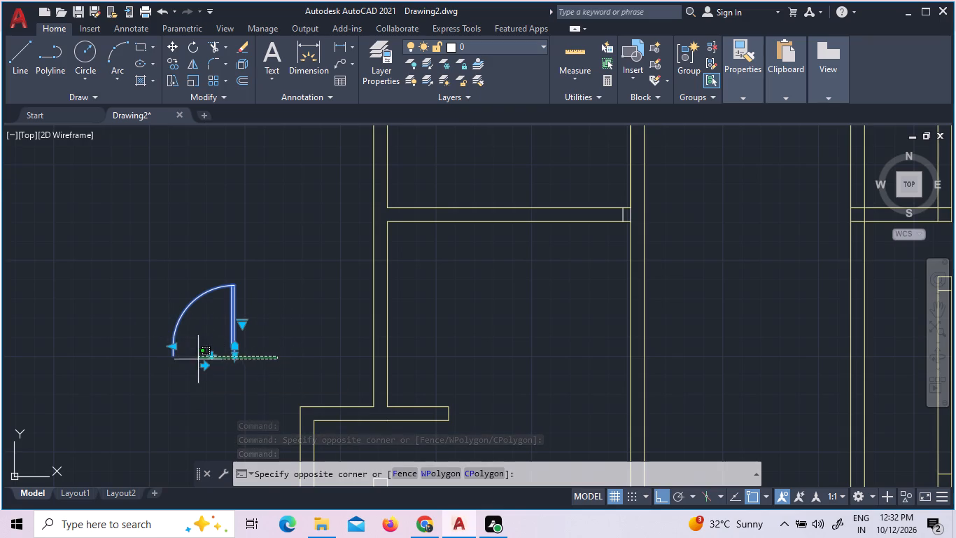
left_click(122, 284)
right_click(237, 355)
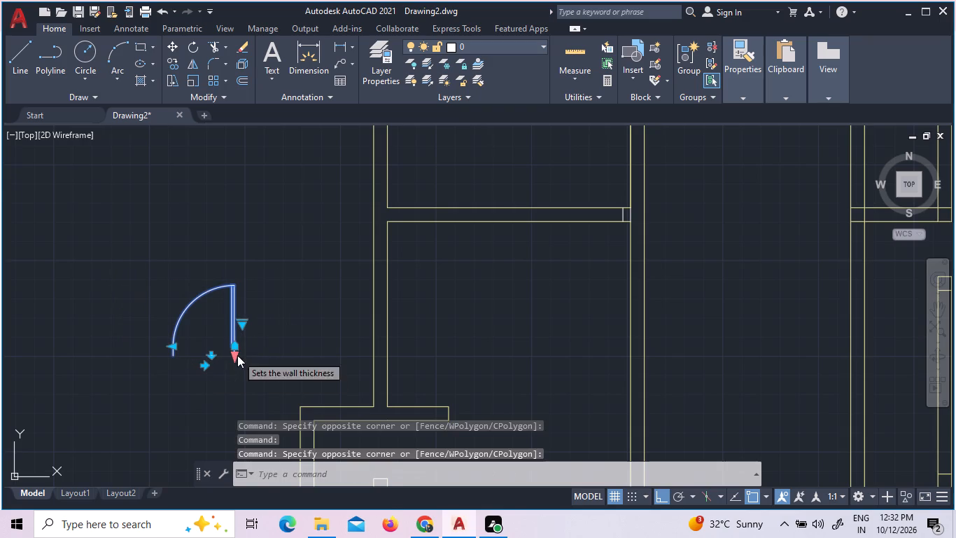
left_click(283, 267)
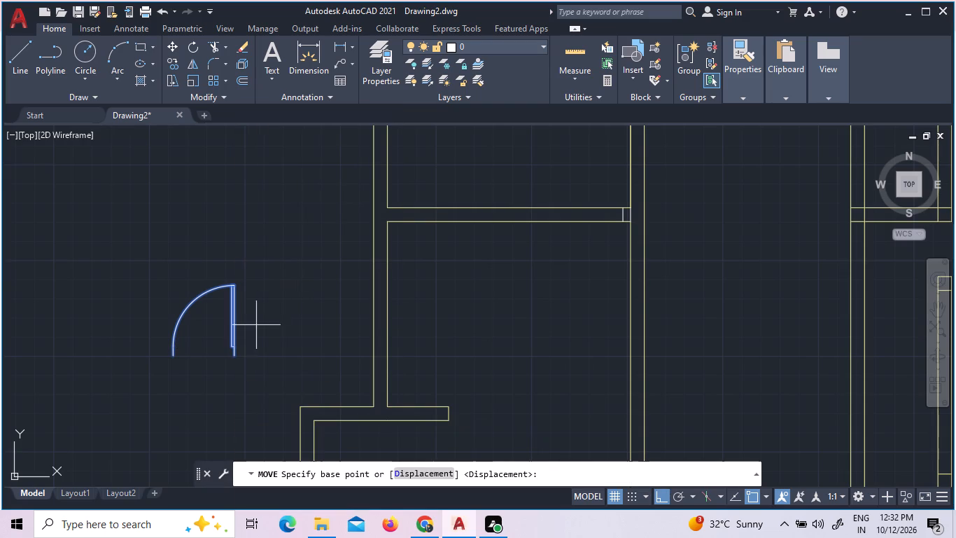
scroll(237, 359, "up", 4)
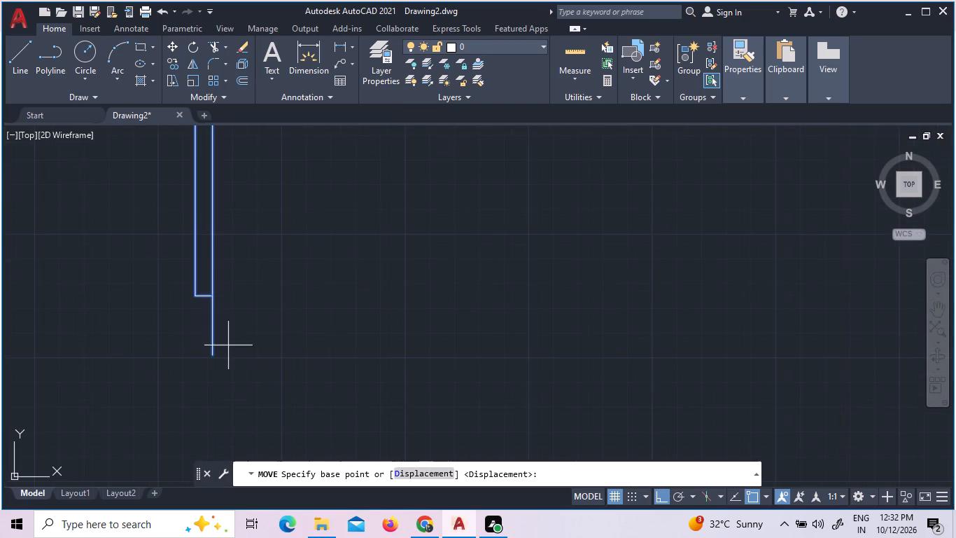
left_click(215, 351)
scroll(456, 344, "down", 2)
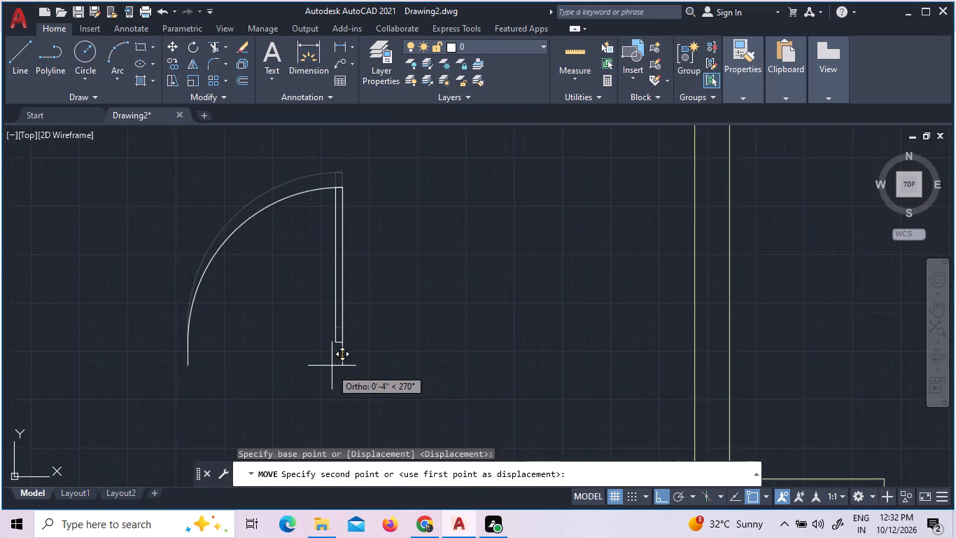
scroll(330, 368, "down", 3)
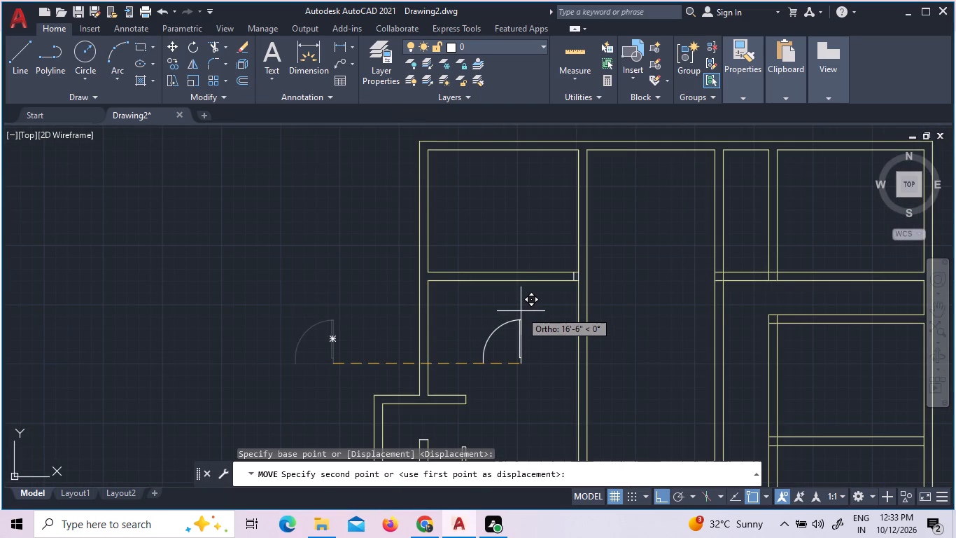
key("F8")
scroll(577, 270, "up", 5)
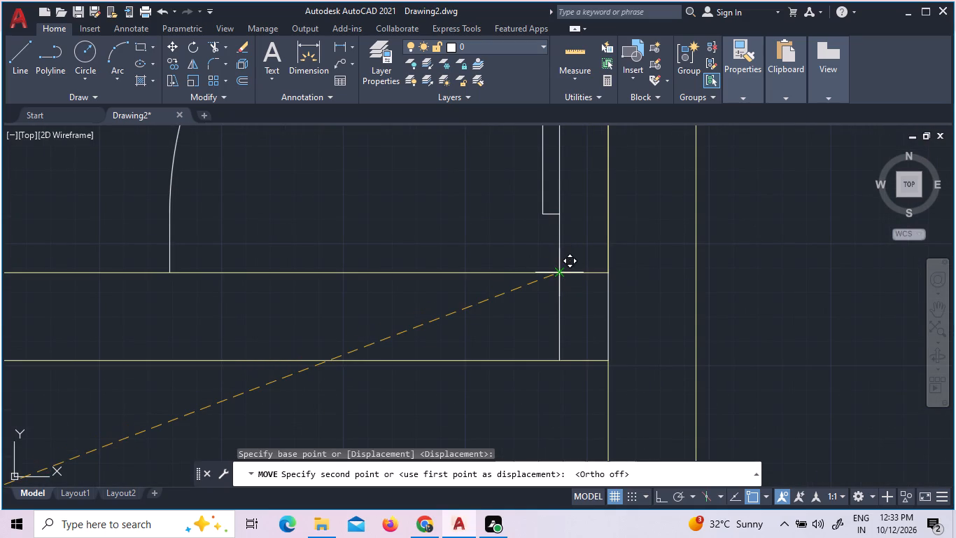
left_click(557, 276)
key("Escape")
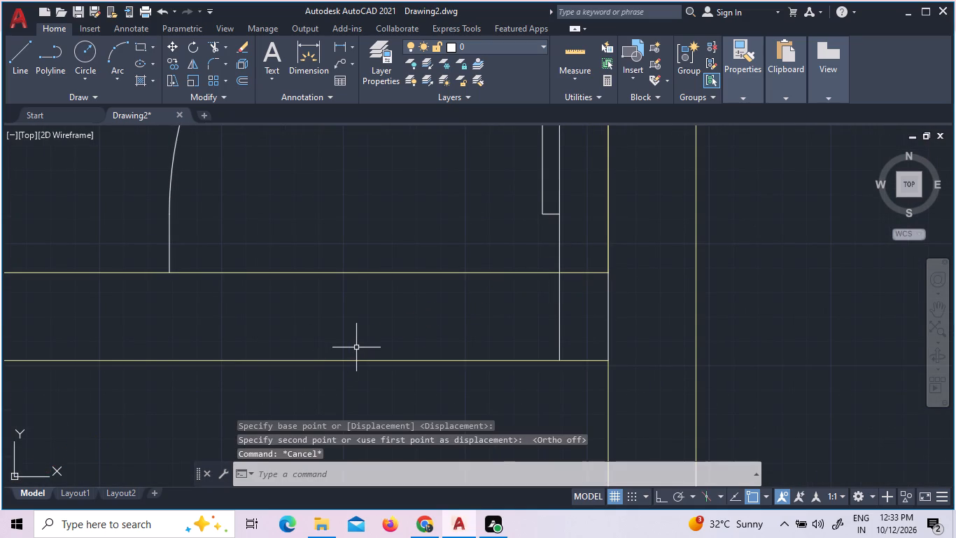
Draw a vertical jamb line across the partition, from the west end of the door swing to the partition's south face.
key("l")
key("Return")
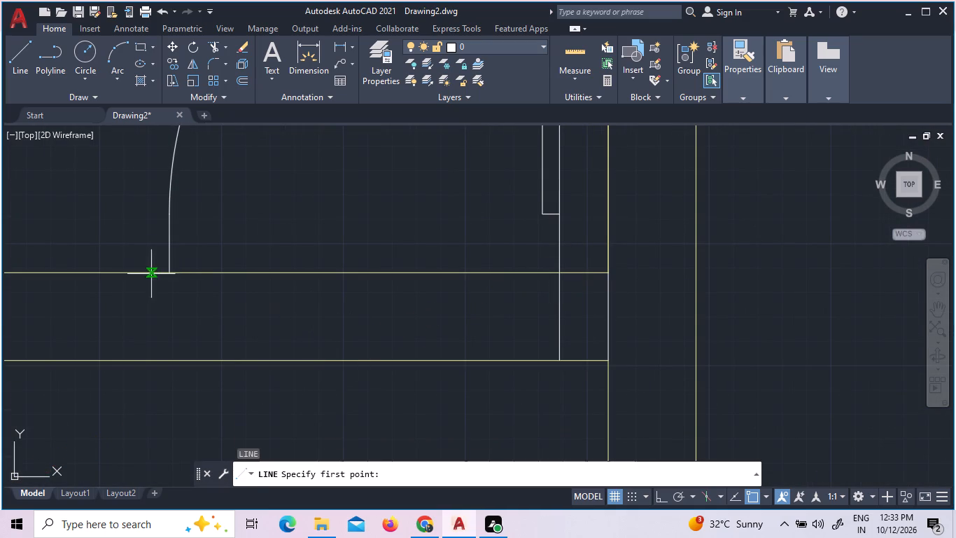
left_click(170, 275)
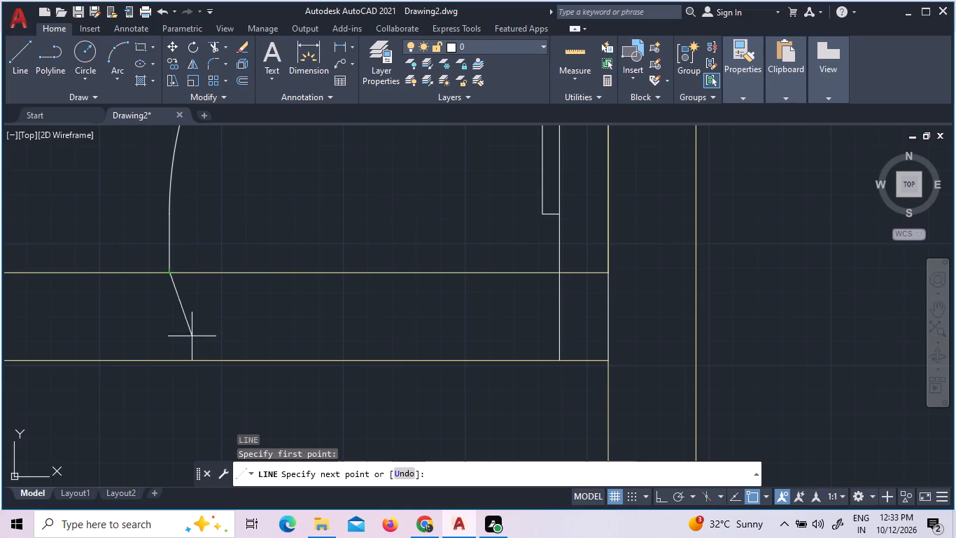
key("F8")
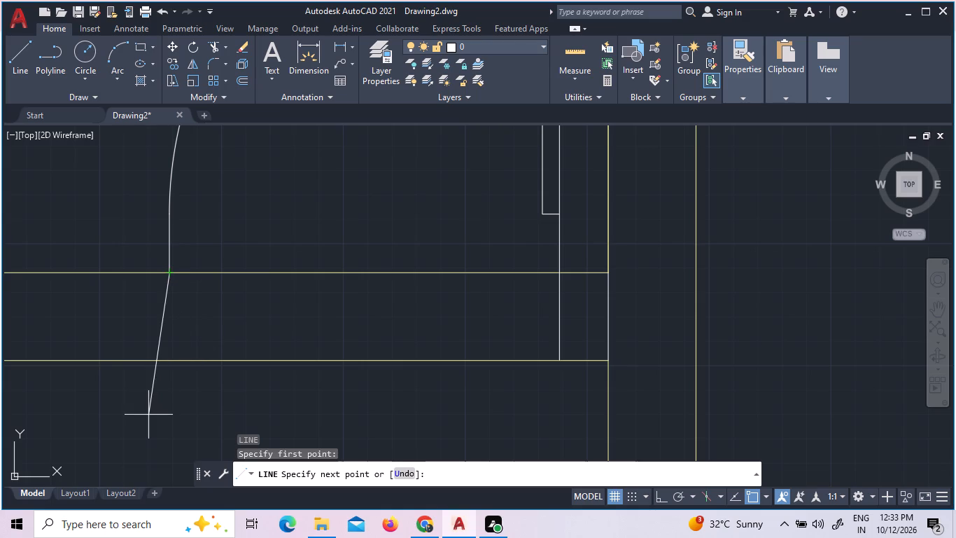
scroll(167, 360, "up", 3)
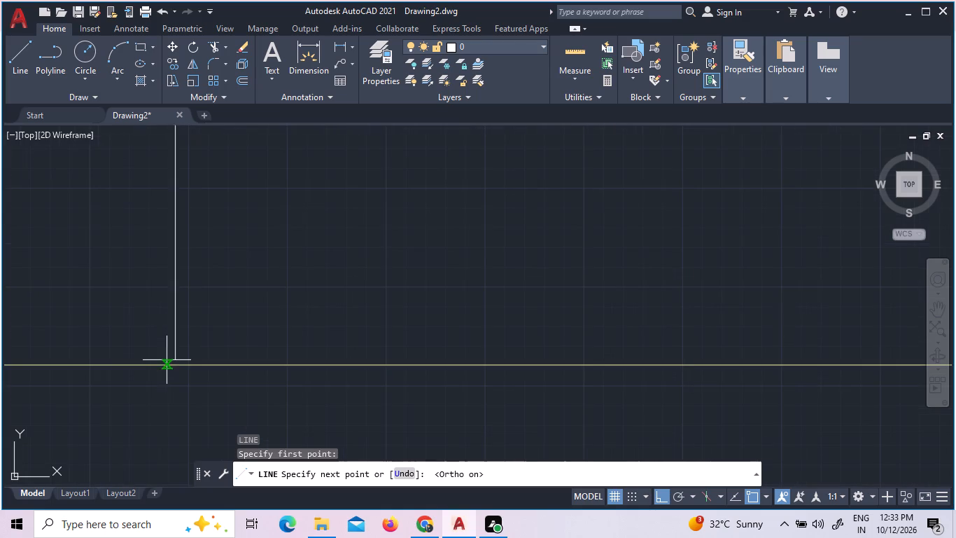
left_click(173, 364)
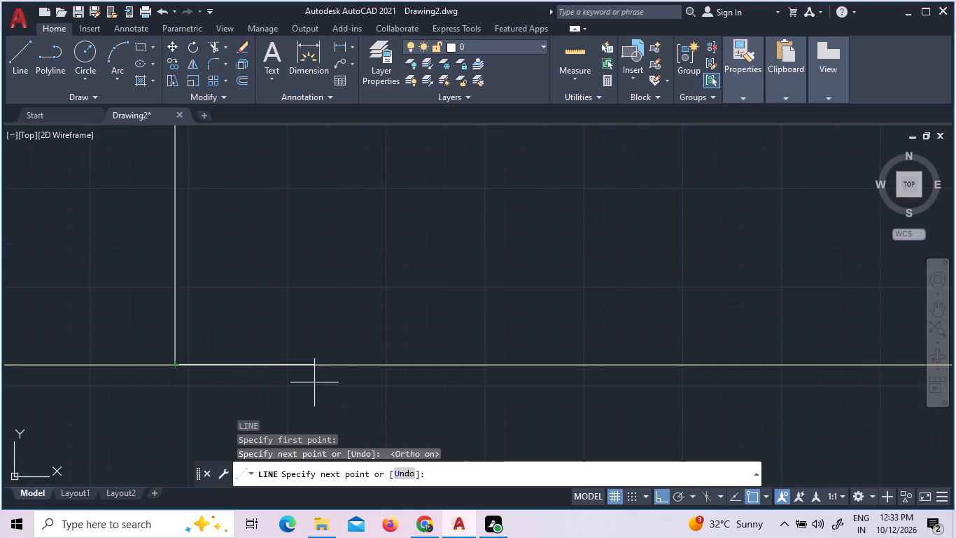
key("Escape")
Trim the partition's two face lines within the door opening and the interior wall's west face across the partition's east stub.
scroll(374, 361, "down", 5)
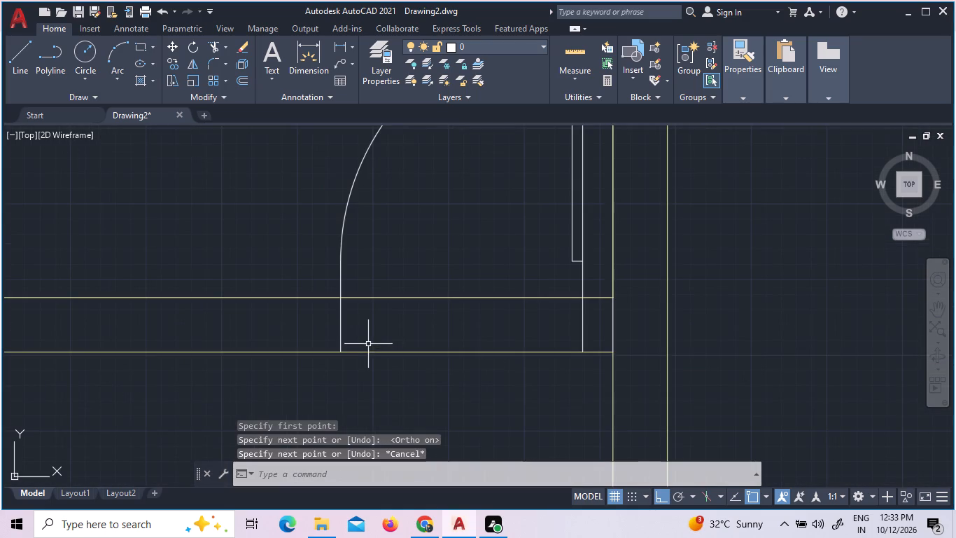
key("t")
type("r")
key("space")
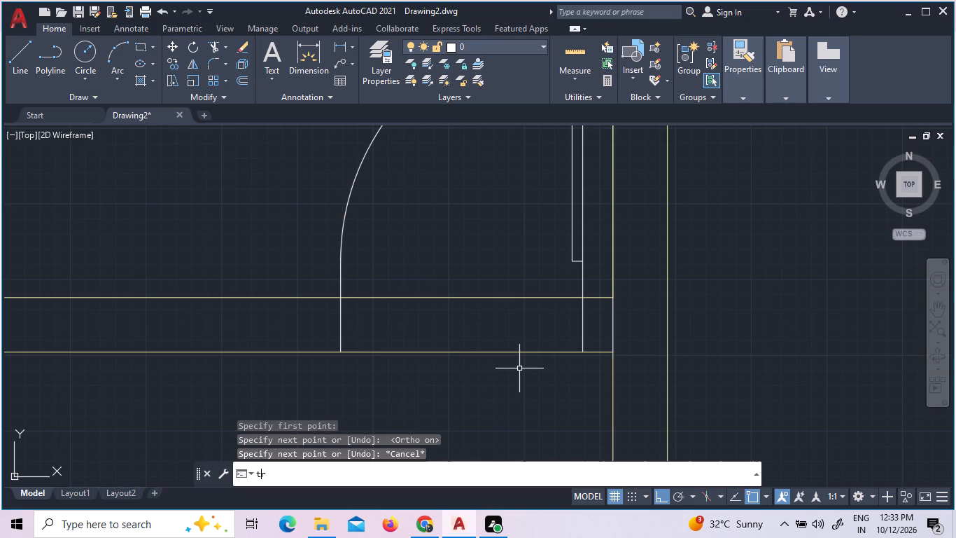
key("space")
left_click(519, 368)
left_click(440, 227)
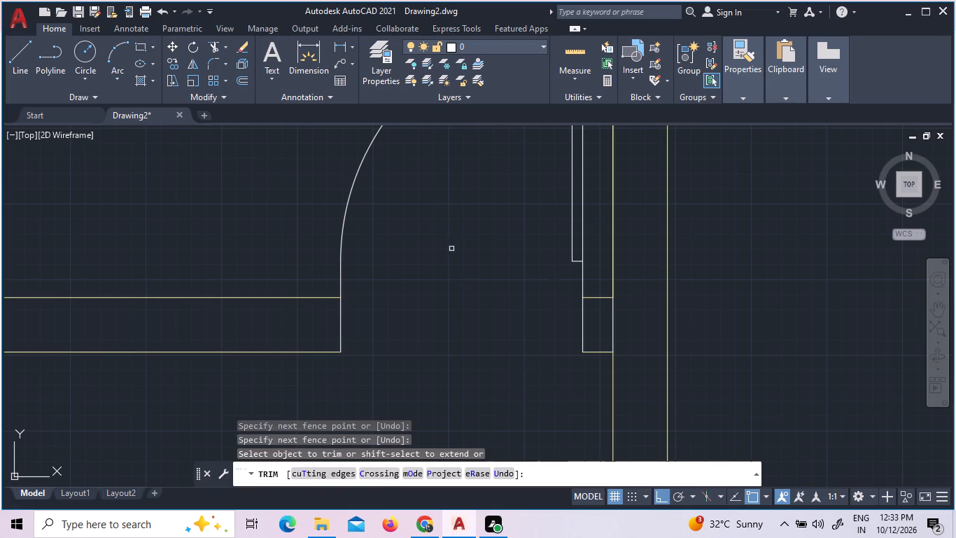
left_click(612, 329)
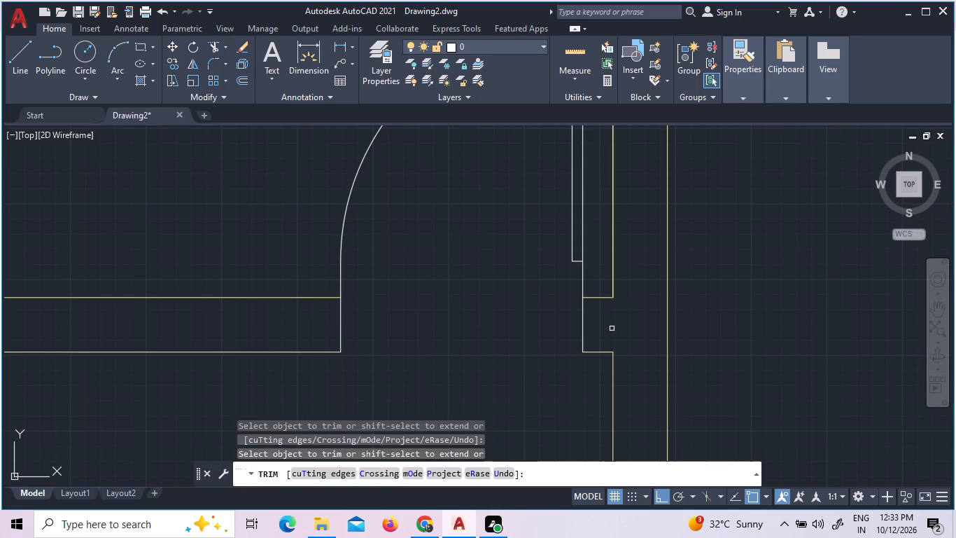
Trim the leftover line pieces where the southwest room's north partition meets the interior wall.
scroll(612, 329, "down", 5)
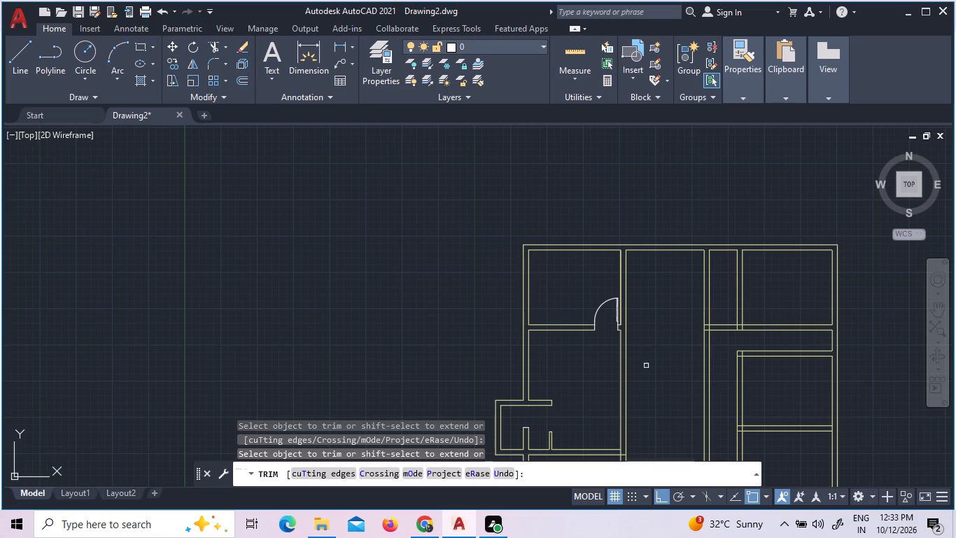
scroll(624, 345, "down", 3)
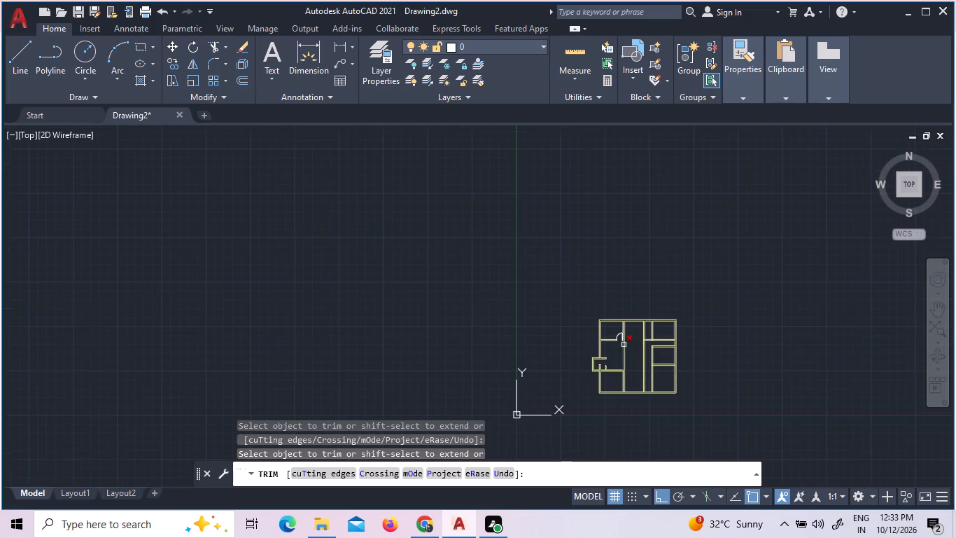
scroll(616, 387, "up", 4)
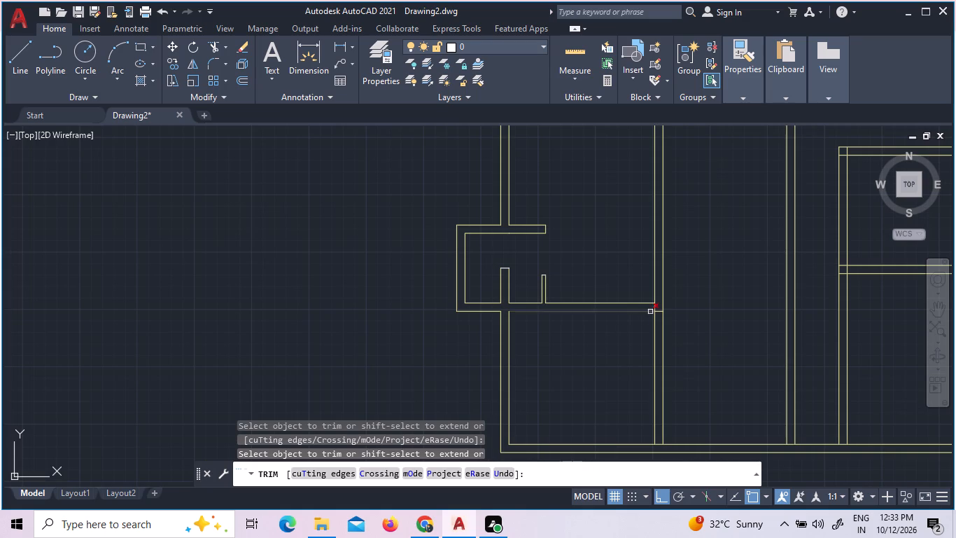
left_click(653, 305)
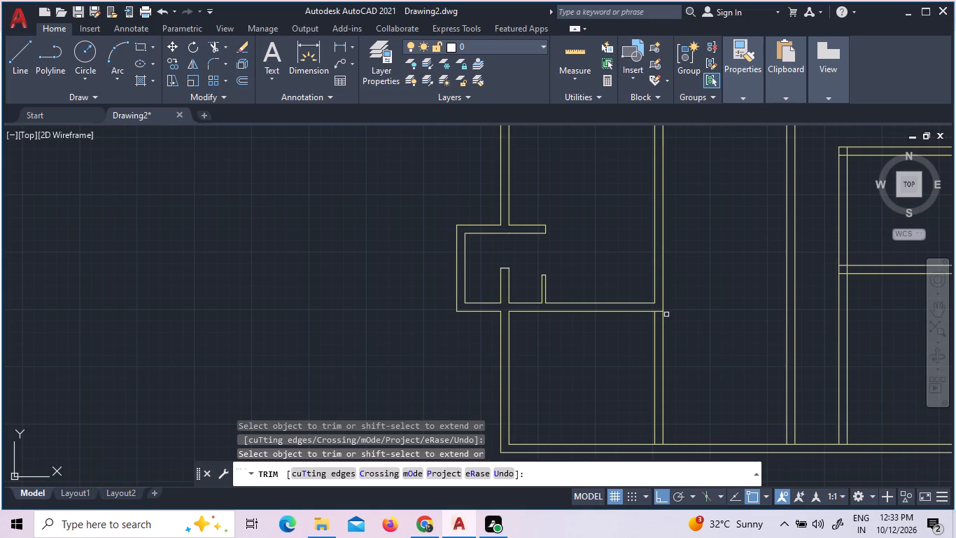
left_click(657, 310)
Trim the south exterior wall's inner line between the two faces of the interior wall east of the southwest room.
scroll(698, 361, "down", 3)
scroll(692, 388, "up", 3)
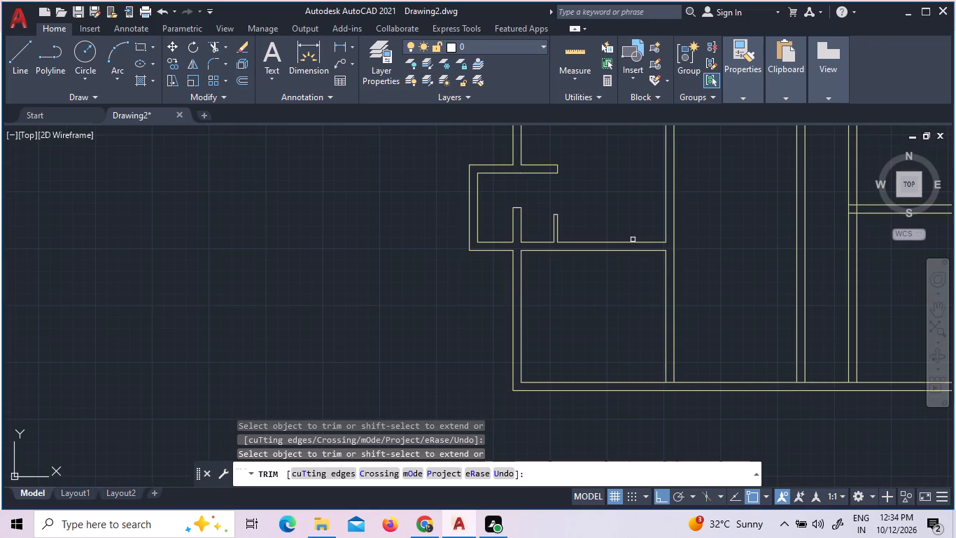
left_click(671, 382)
Draw a short vertical line closing the east end of the southwest room's north partition at the interior wall.
left_click(29, 62)
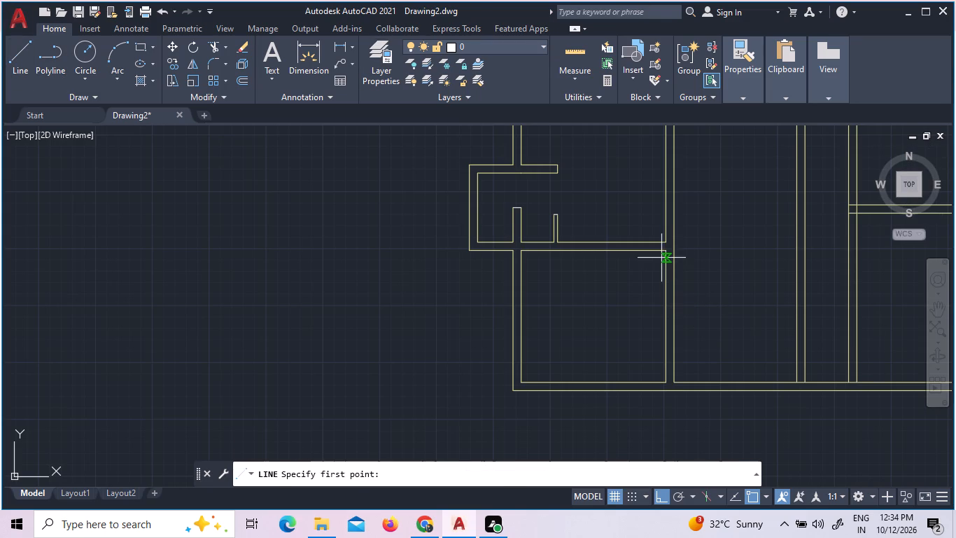
left_click(667, 251)
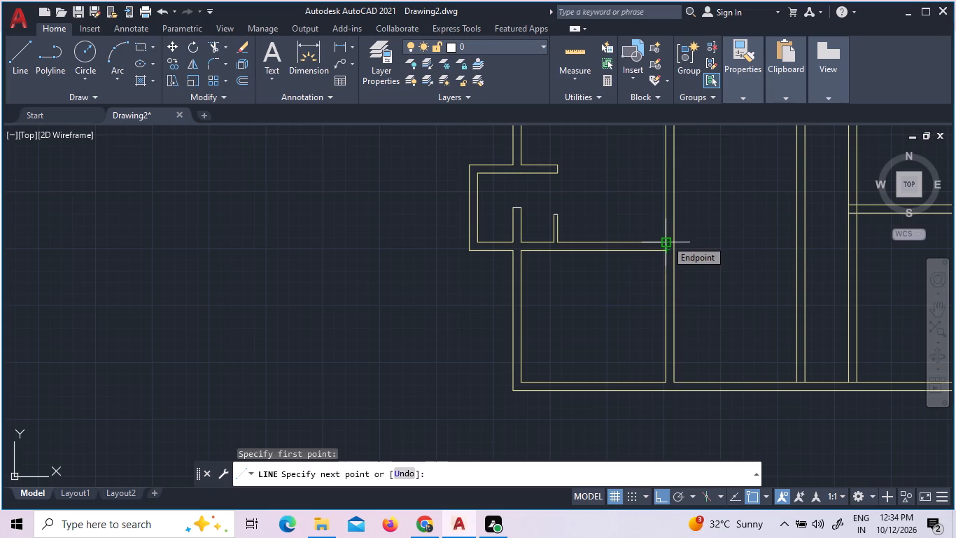
left_click(666, 240)
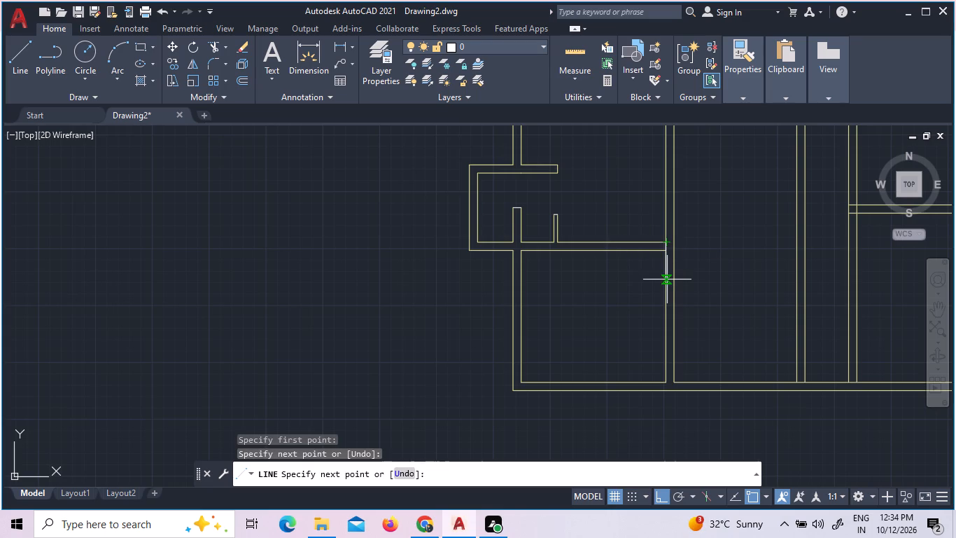
key("Escape")
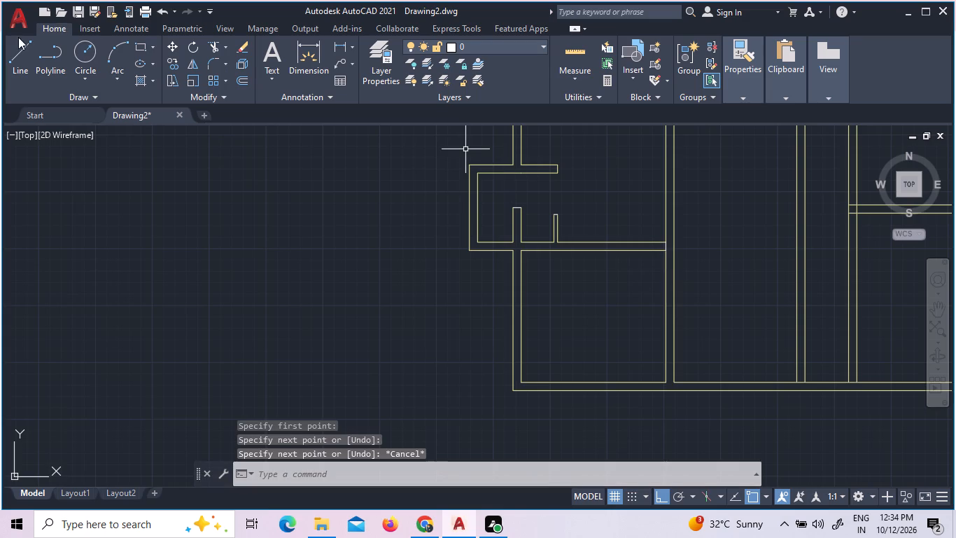
Draw a short horizontal line across the interior wall's south end, joining its two faces at the south exterior wall.
left_click(19, 53)
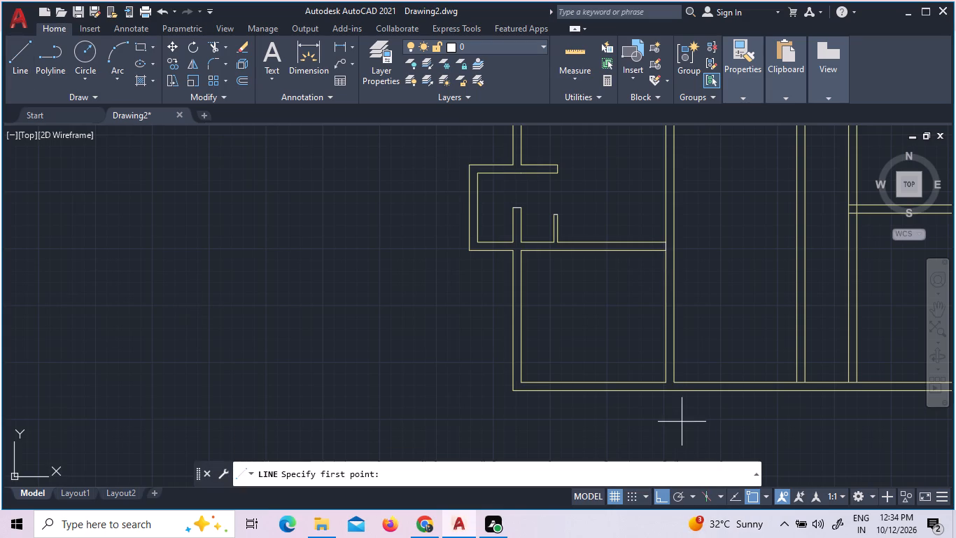
left_click(676, 382)
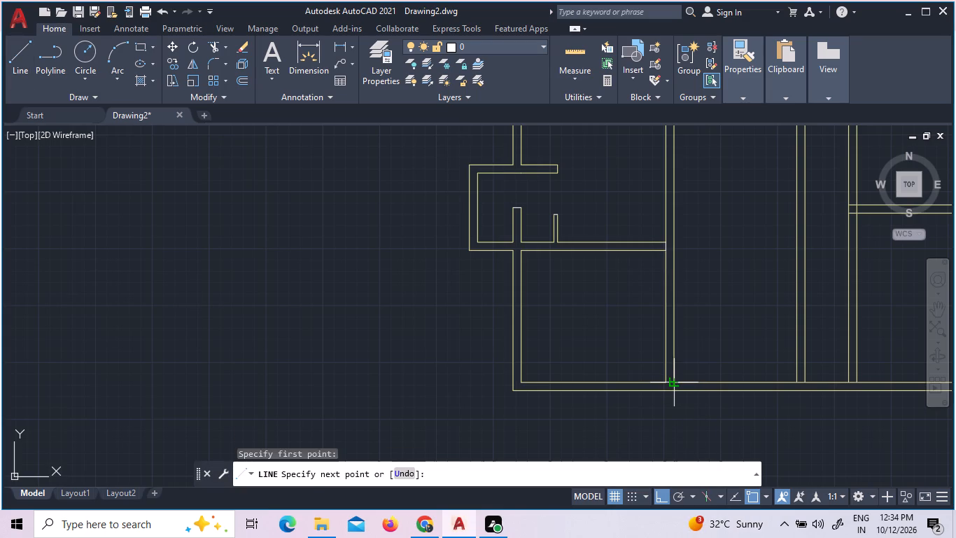
scroll(663, 384, "up", 3)
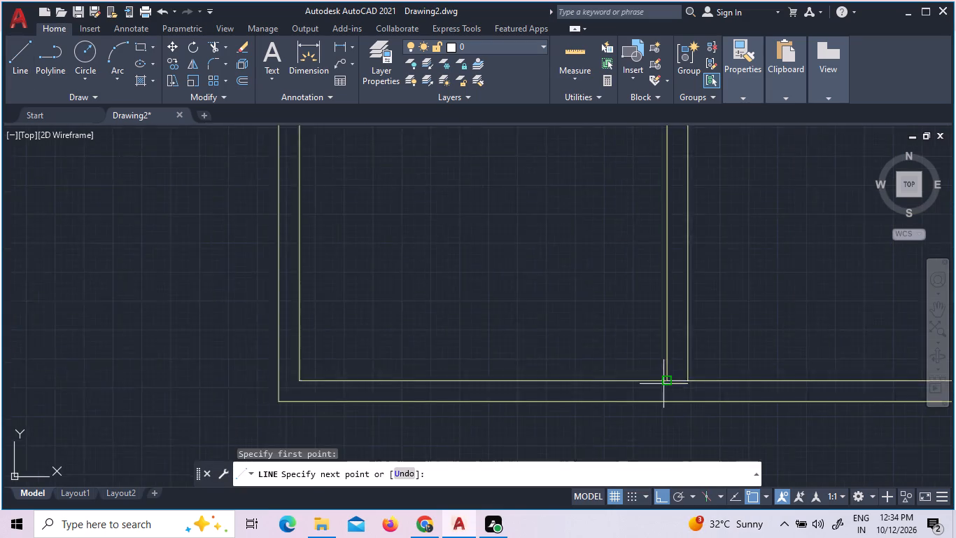
left_click(668, 377)
key("Escape")
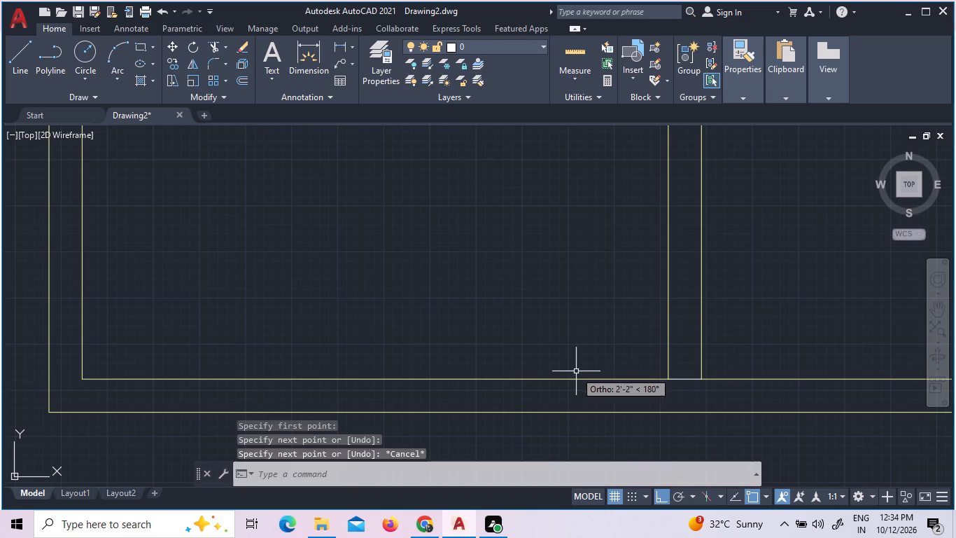
Offset the partition's end line 5" to the west and the interior wall's end line 5" to the north.
scroll(698, 394, "down", 4)
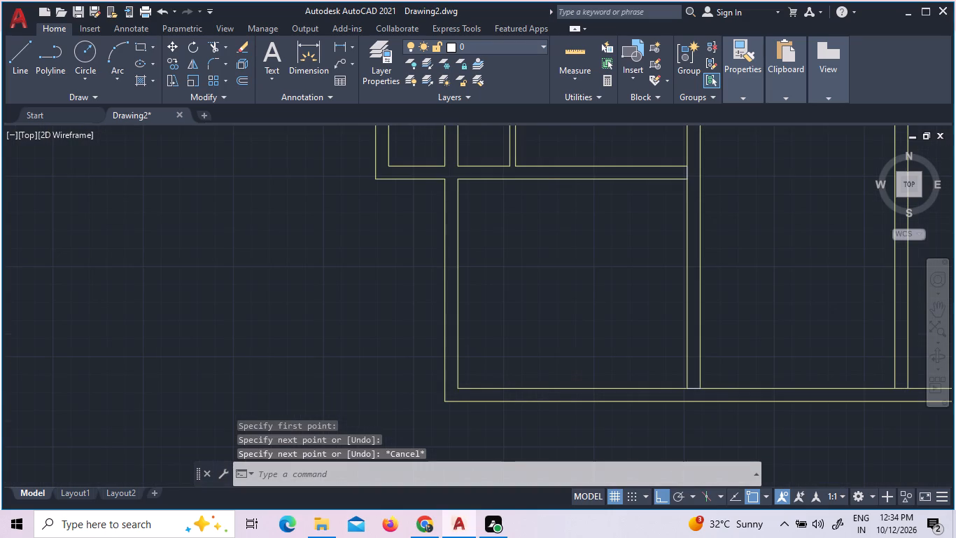
key("o")
key("Return")
key("5")
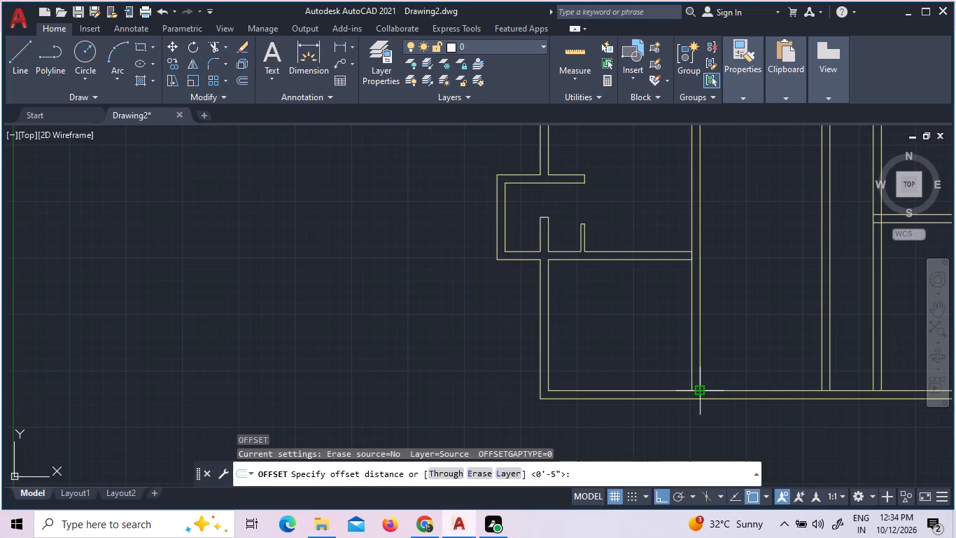
key("shift+quotedbl")
key("Return")
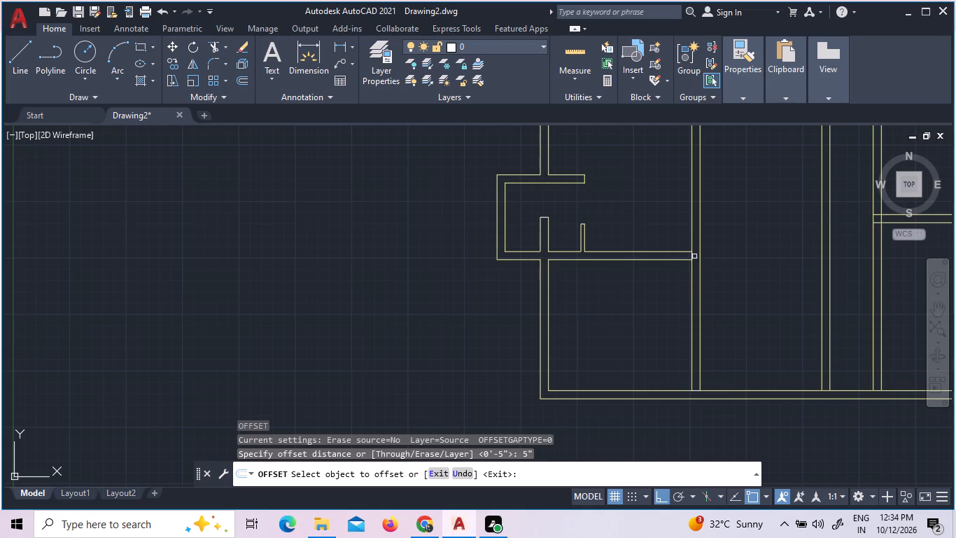
left_click(692, 257)
left_click(657, 251)
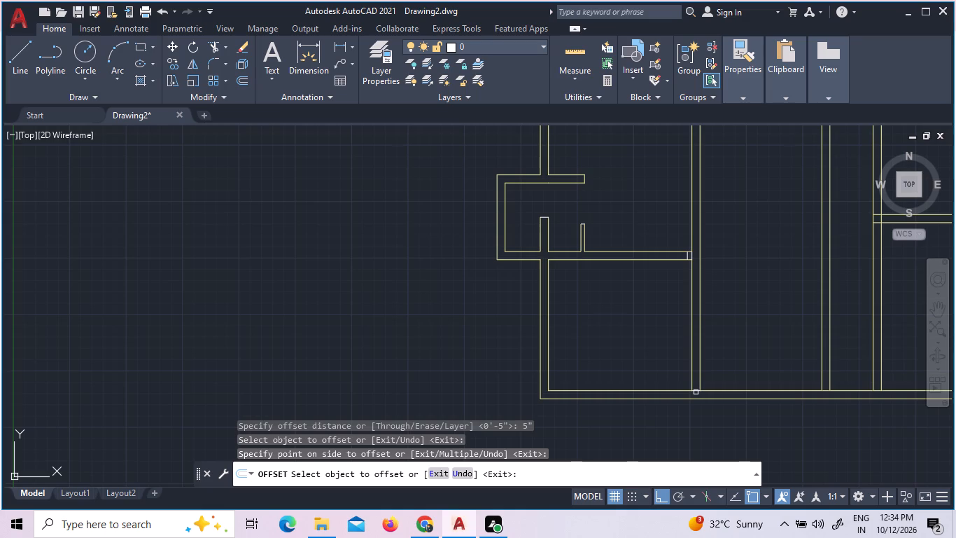
left_click(696, 392)
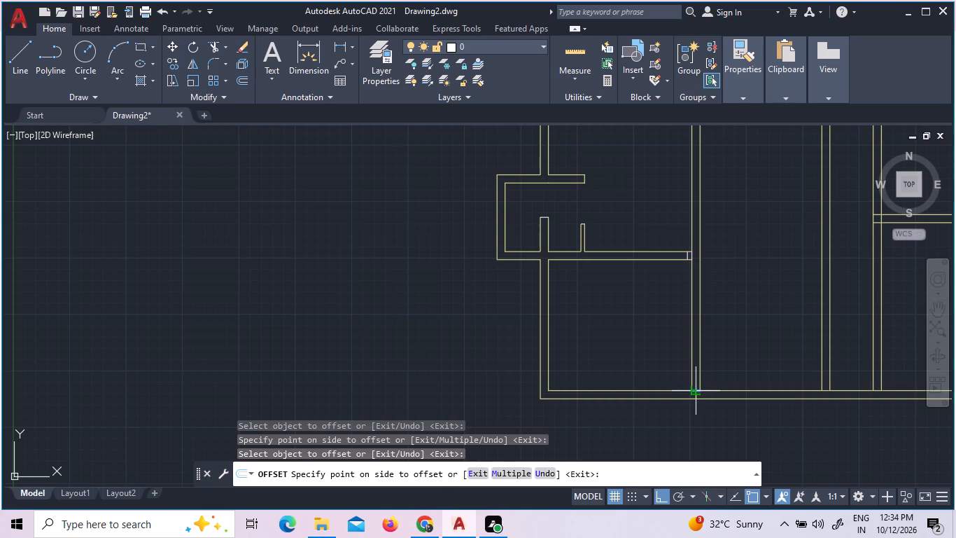
left_click(701, 372)
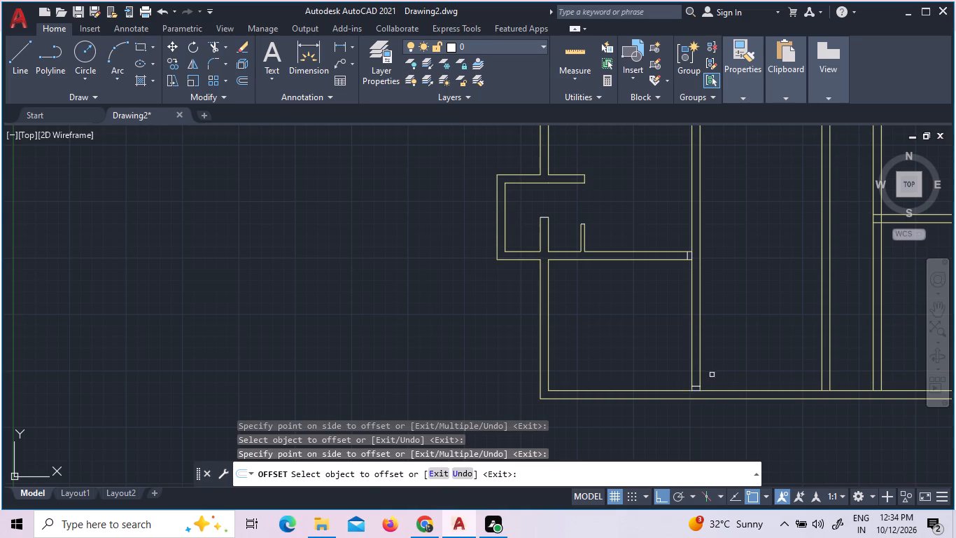
key("Escape")
key("Escape")
Copy the northwest room's door block to the southwest room's north partition, hinge corner on the 5" offset line at the north face.
scroll(763, 418, "down", 3)
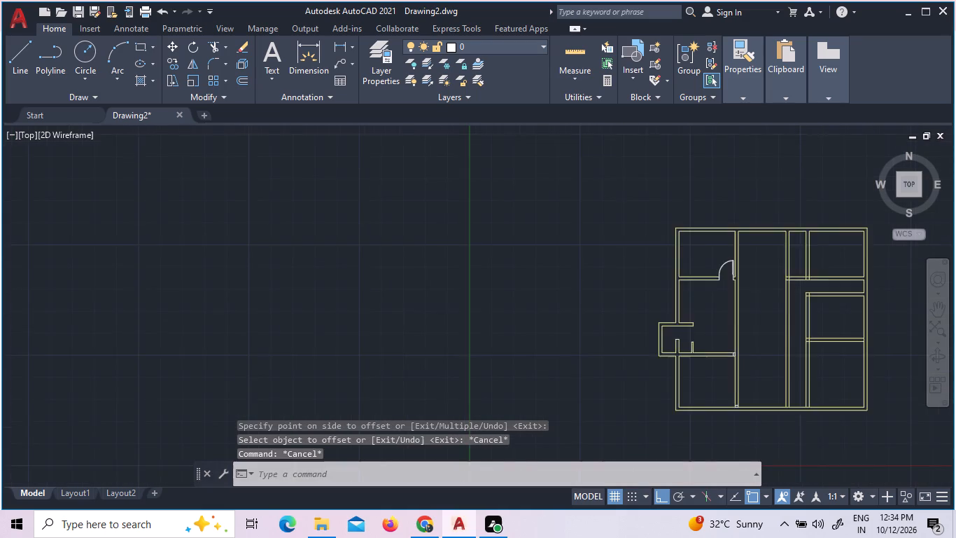
scroll(761, 338, "up", 3)
scroll(701, 294, "up", 2)
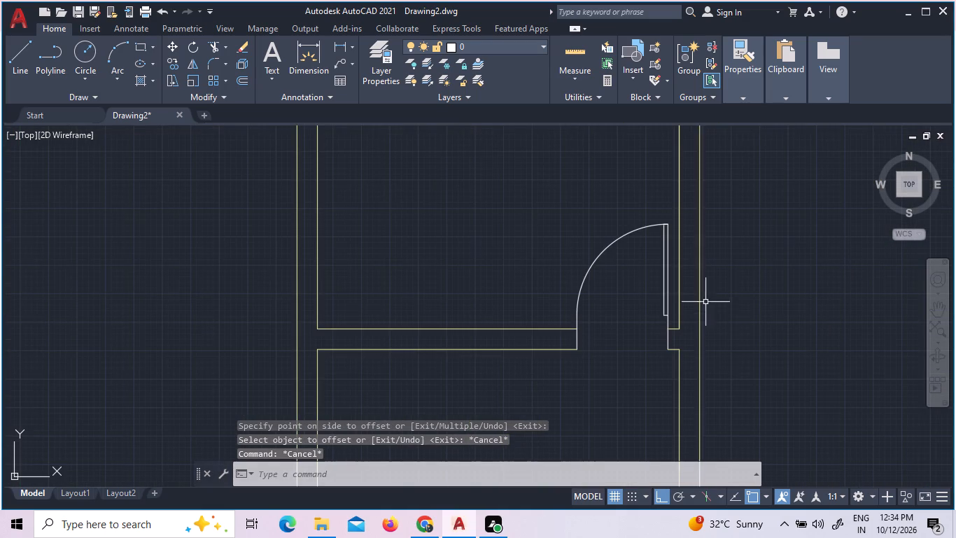
left_click(671, 317)
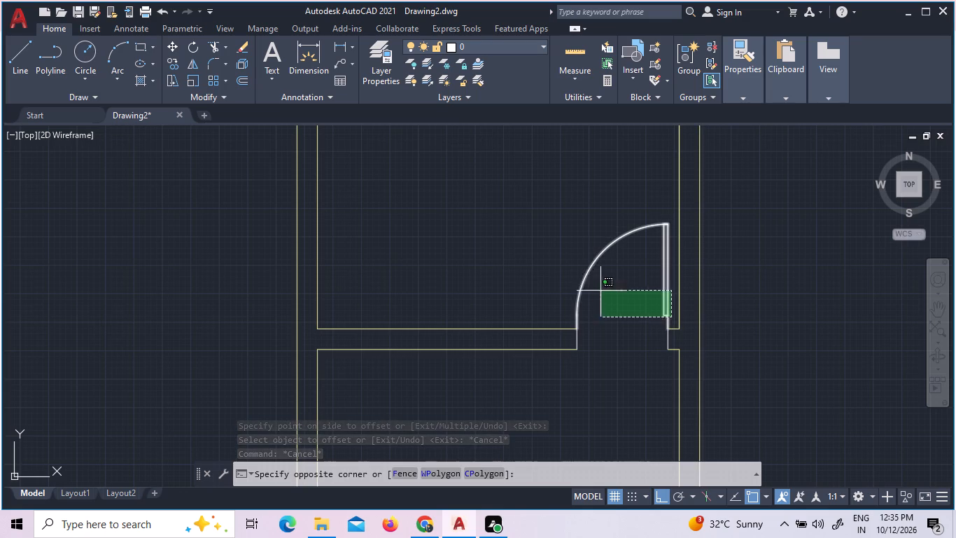
left_click(572, 261)
right_click(571, 259)
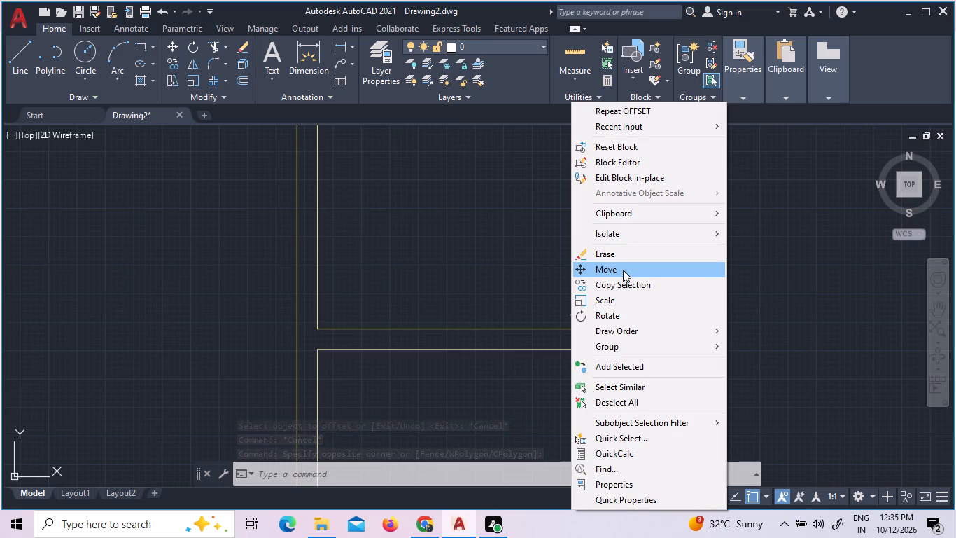
left_click(622, 284)
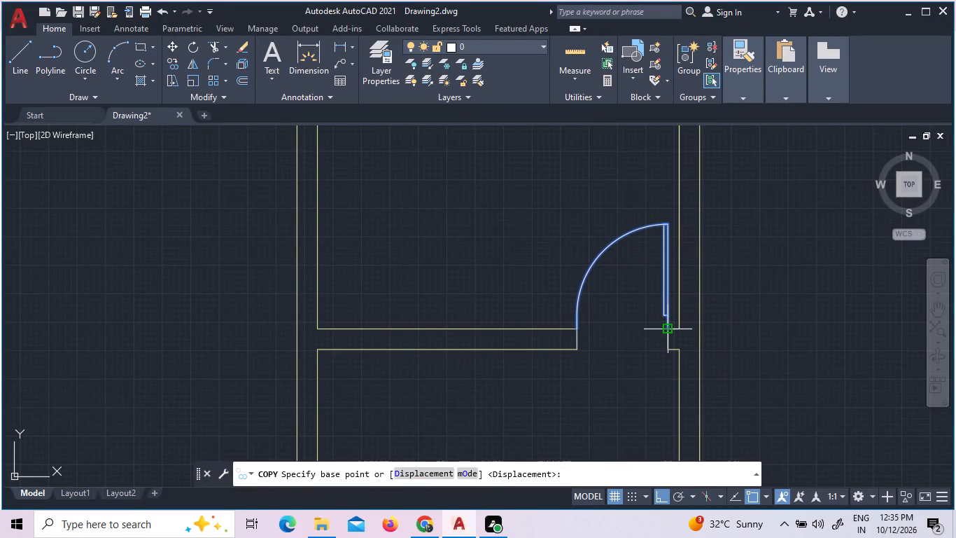
left_click(670, 331)
scroll(668, 405, "down", 6)
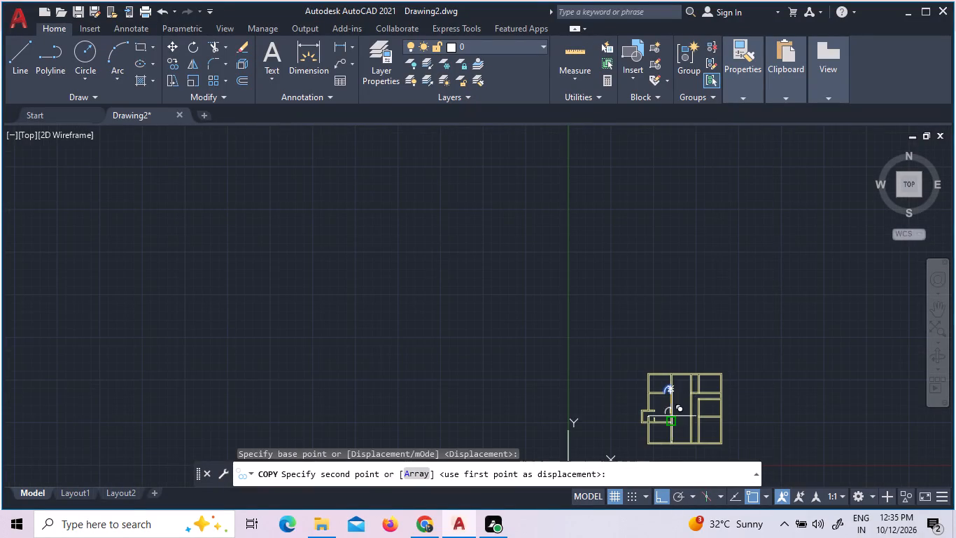
scroll(664, 441, "up", 7)
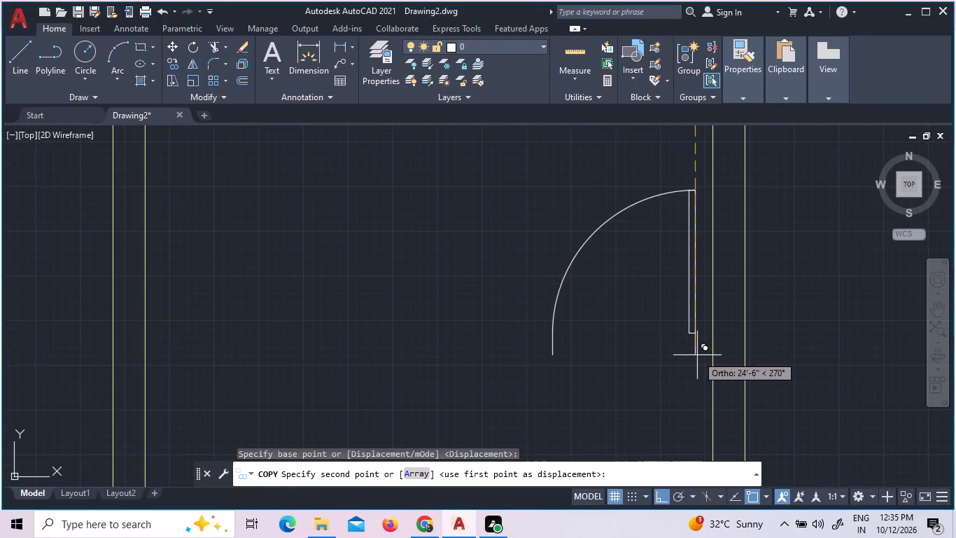
scroll(697, 355, "down", 2)
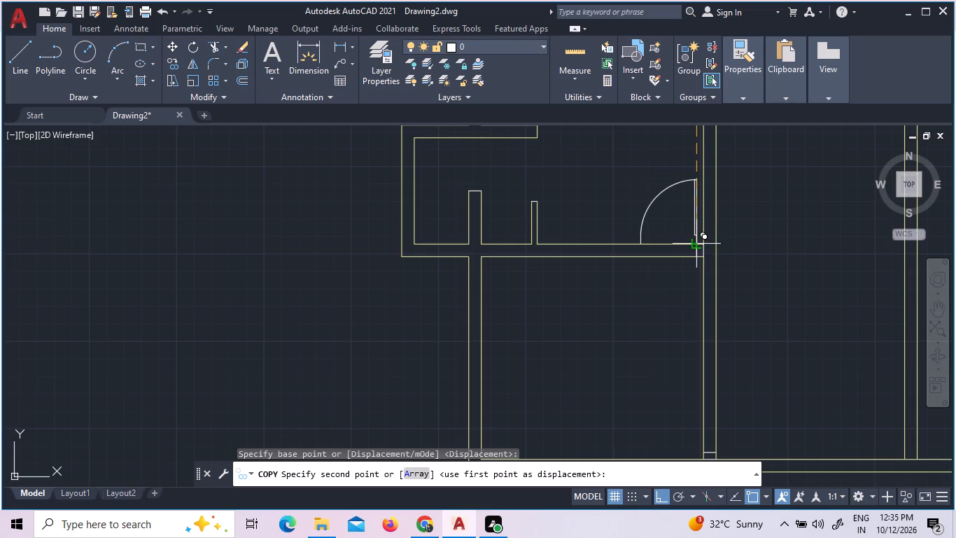
scroll(698, 248, "up", 6)
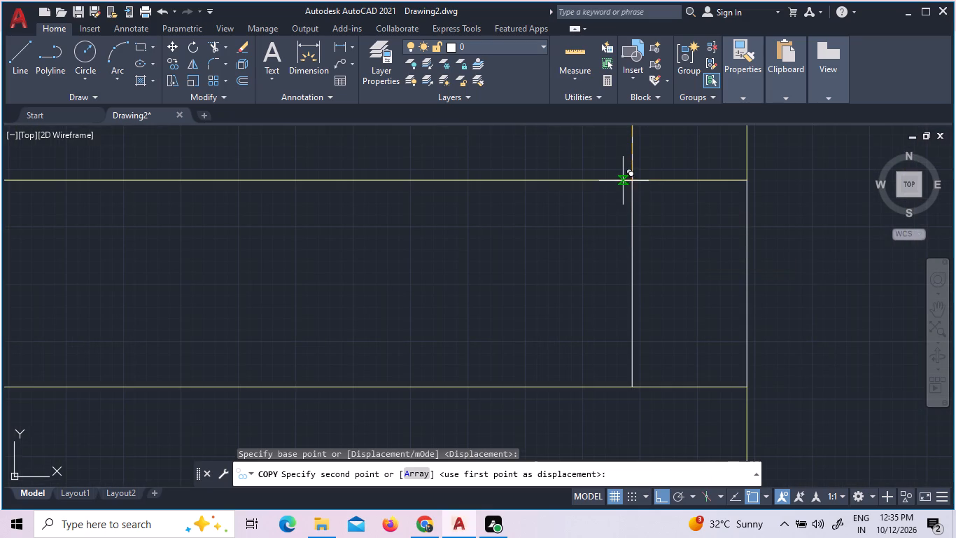
left_click(635, 179)
Place a second copy of the door block inside the southwest room, directly below the first copy.
scroll(675, 271, "down", 6)
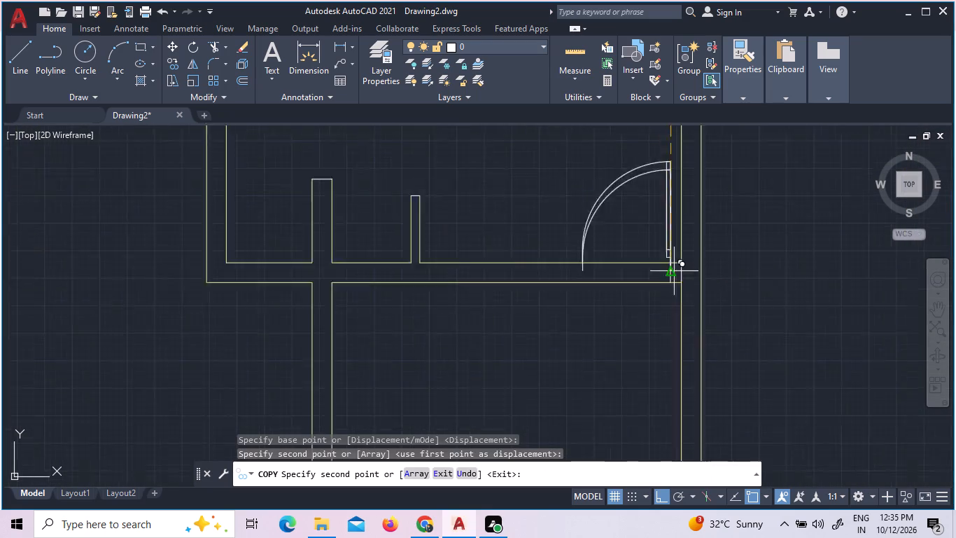
scroll(671, 275, "down", 2)
left_click(647, 333)
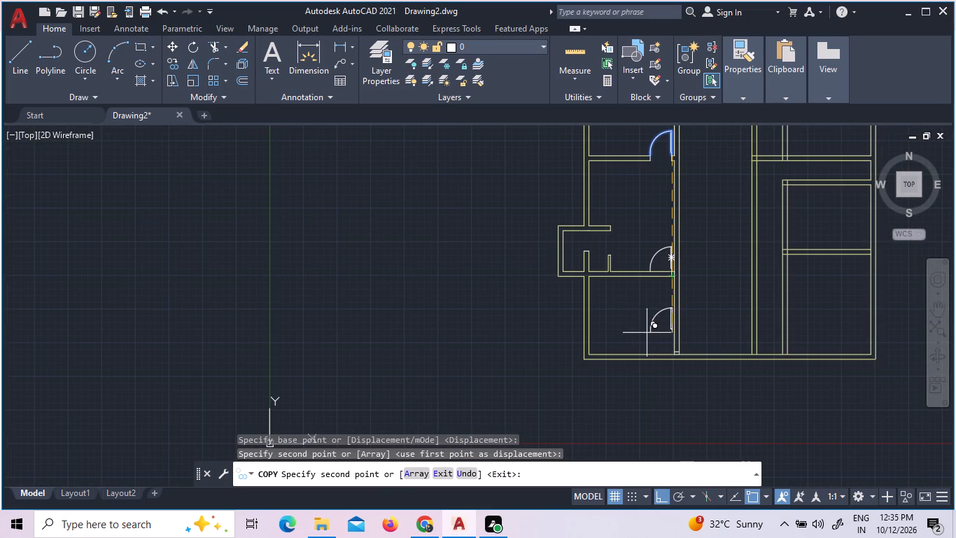
key("Escape")
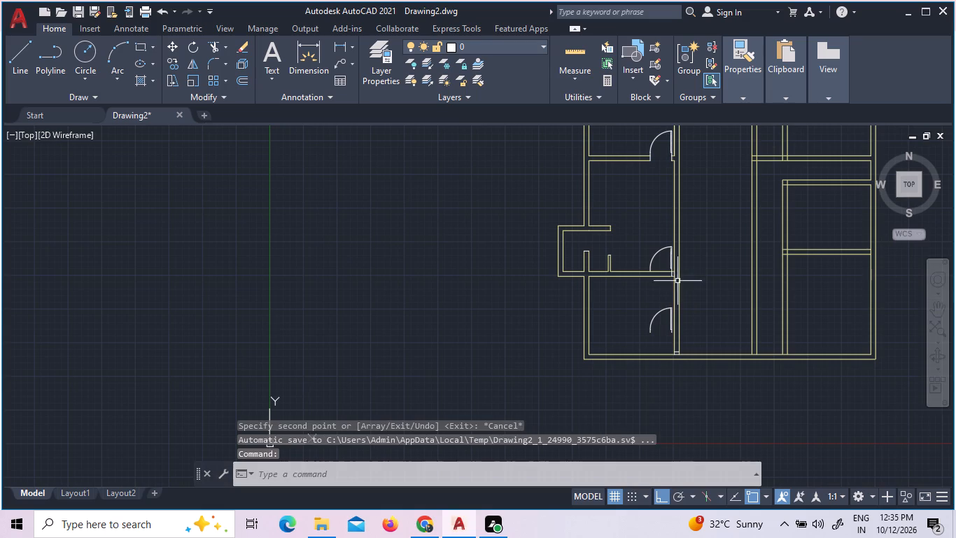
Draw a vertical jamb line across the partition, from the west end of the copied door's swing to the south face.
key("l")
key("Return")
scroll(649, 275, "up", 3)
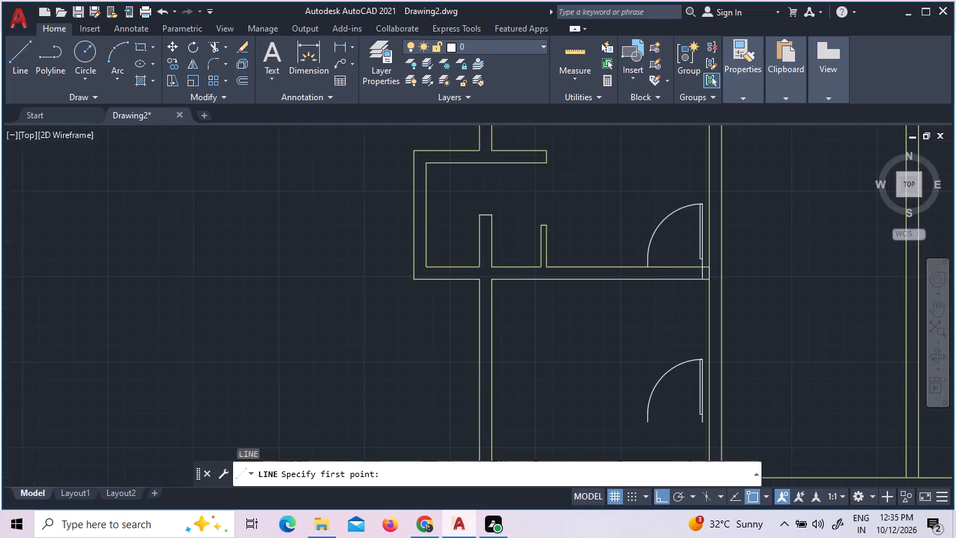
scroll(651, 258, "up", 6)
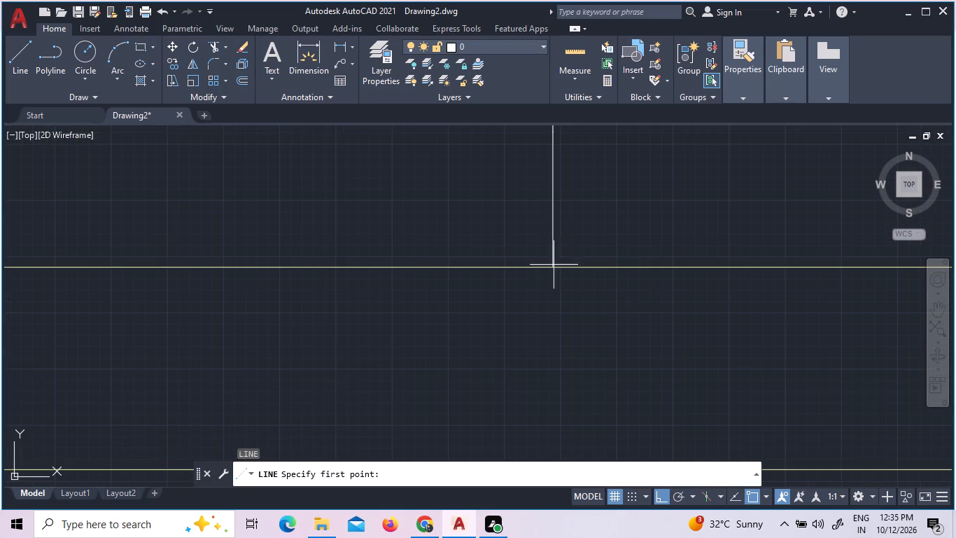
left_click(555, 266)
scroll(563, 275, "down", 4)
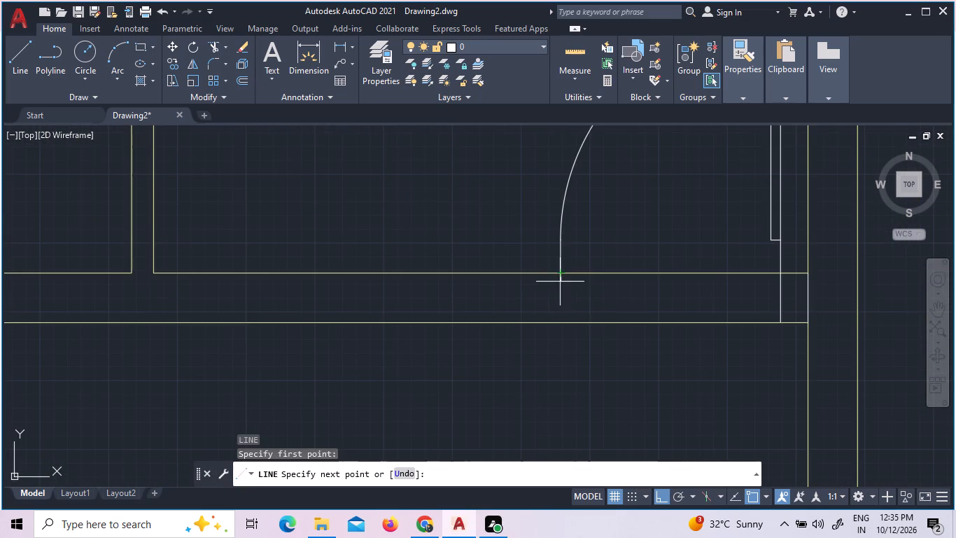
left_click(561, 326)
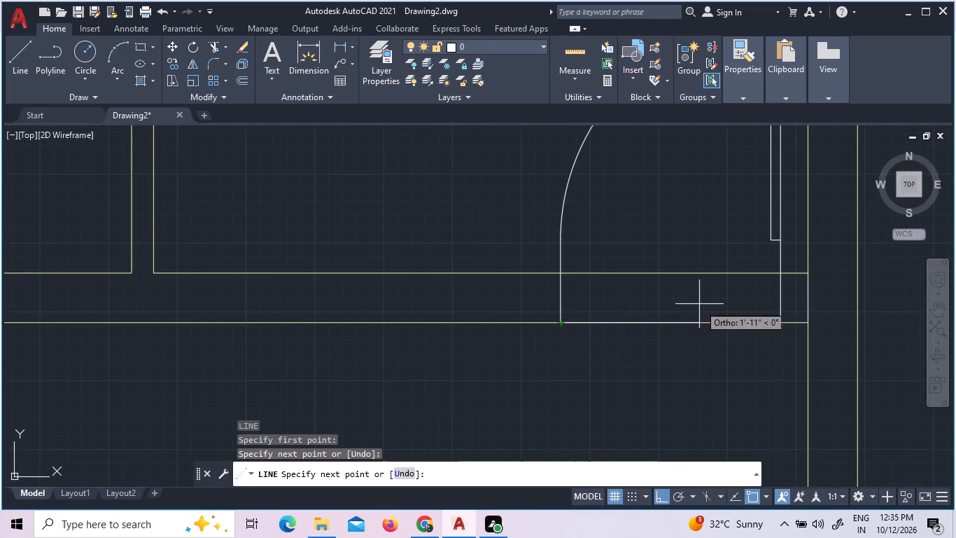
key("Escape")
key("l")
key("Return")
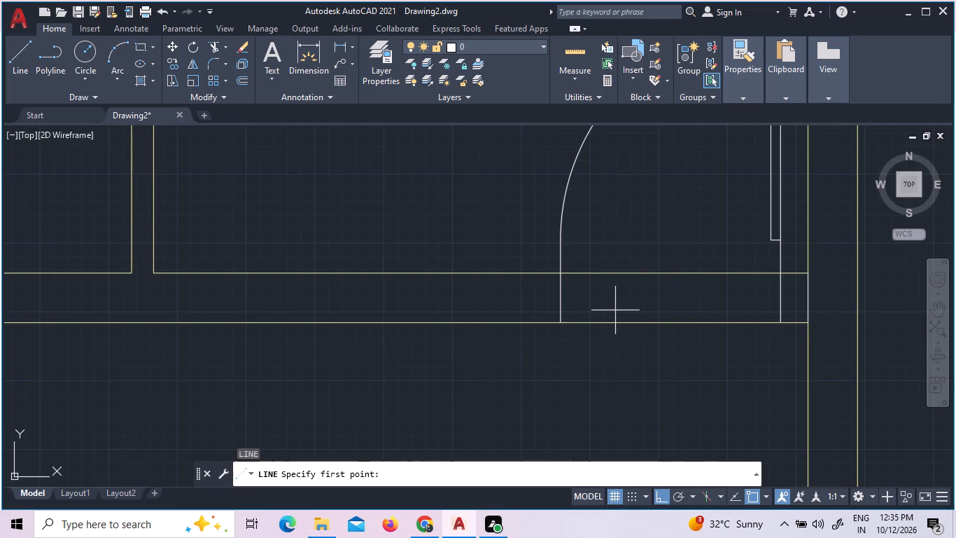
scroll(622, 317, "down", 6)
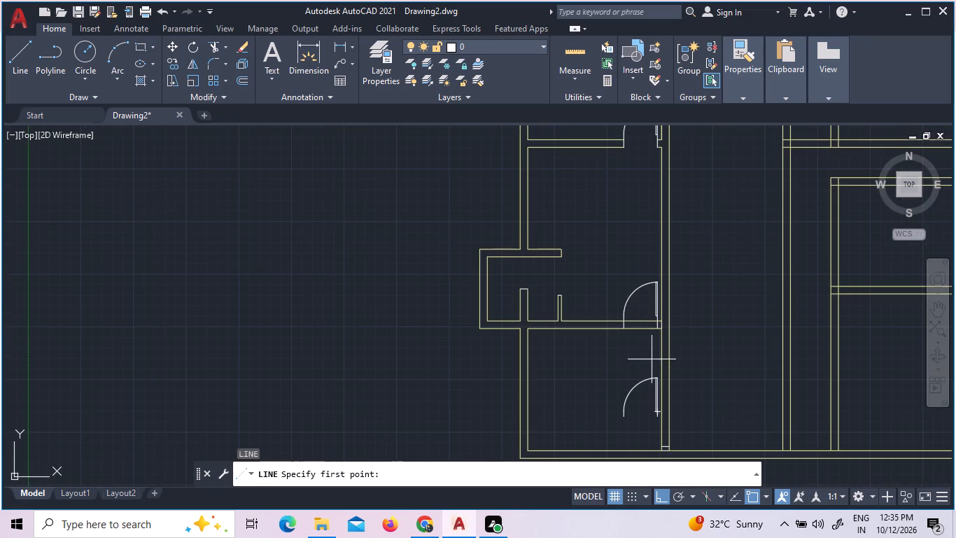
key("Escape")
Flip the lower door block in the southwest room east-west, so its hinge lies on the west and the leaf still points north.
left_click(645, 403)
left_click(609, 386)
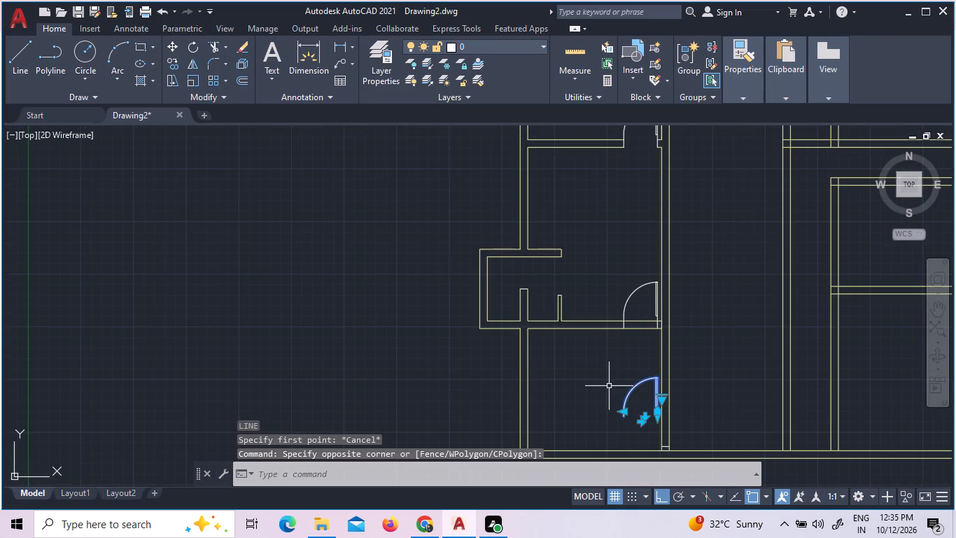
scroll(640, 428, "up", 4)
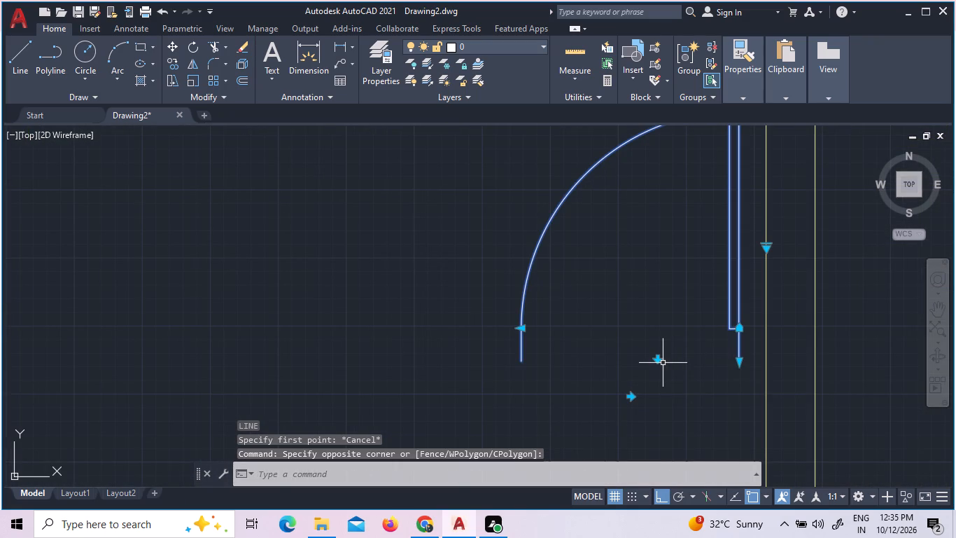
left_click(656, 359)
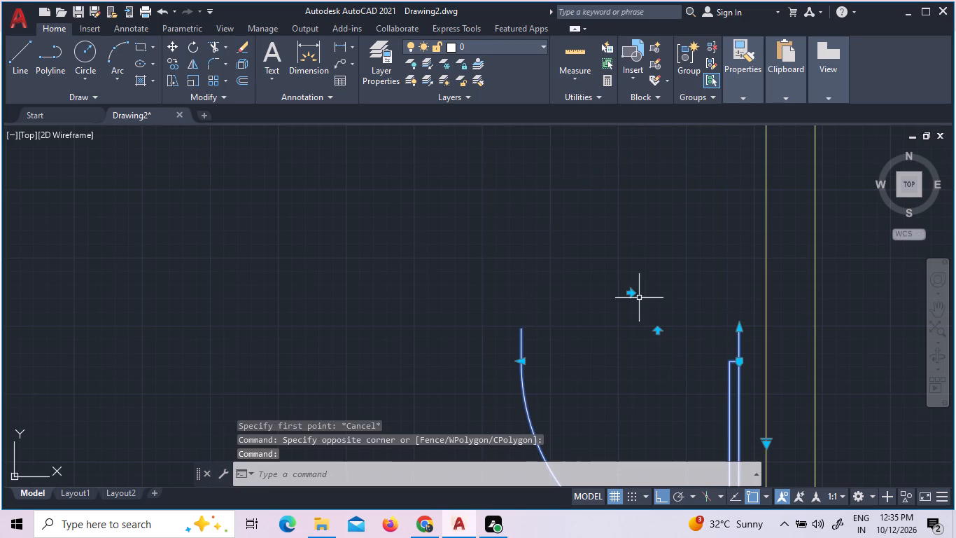
left_click(634, 294)
left_click(628, 293)
left_click(631, 294)
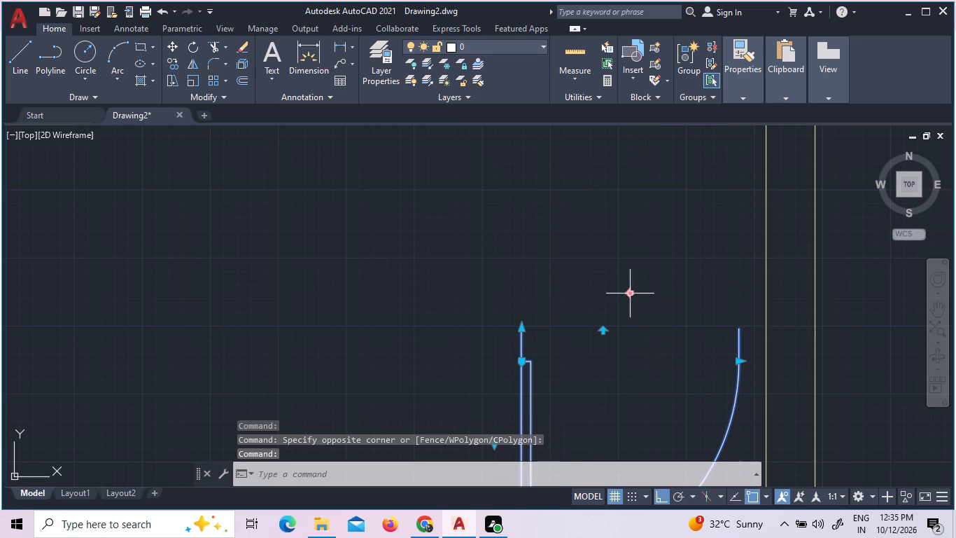
left_click(600, 331)
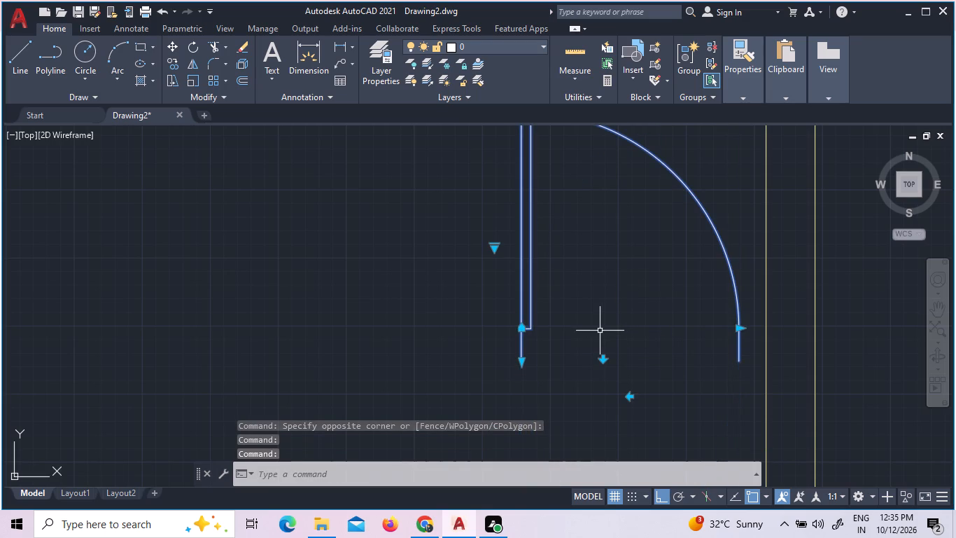
left_click(629, 399)
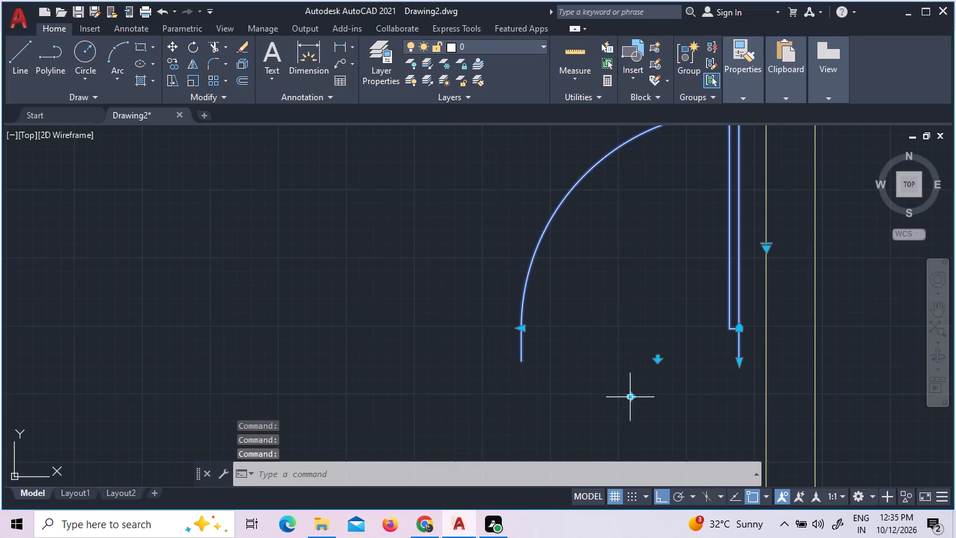
left_click(659, 359)
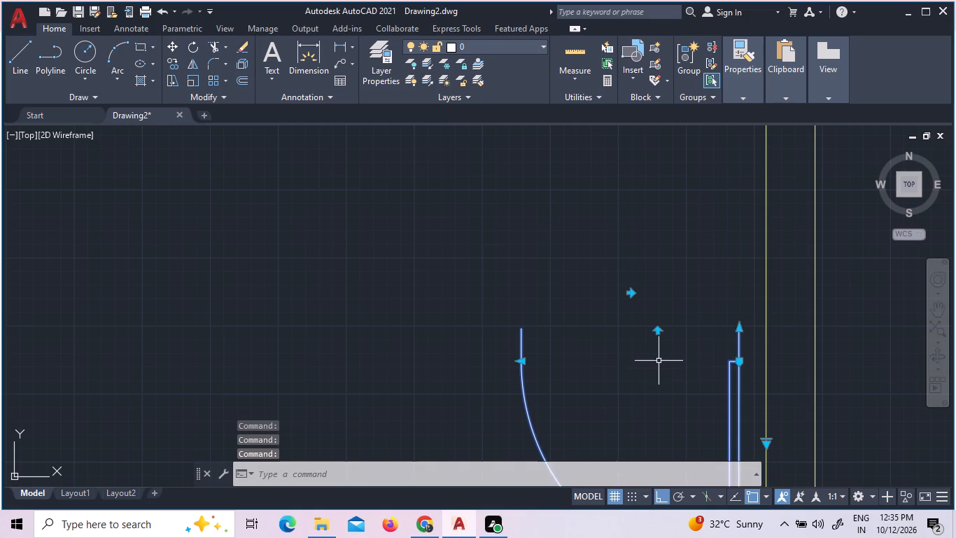
left_click(633, 296)
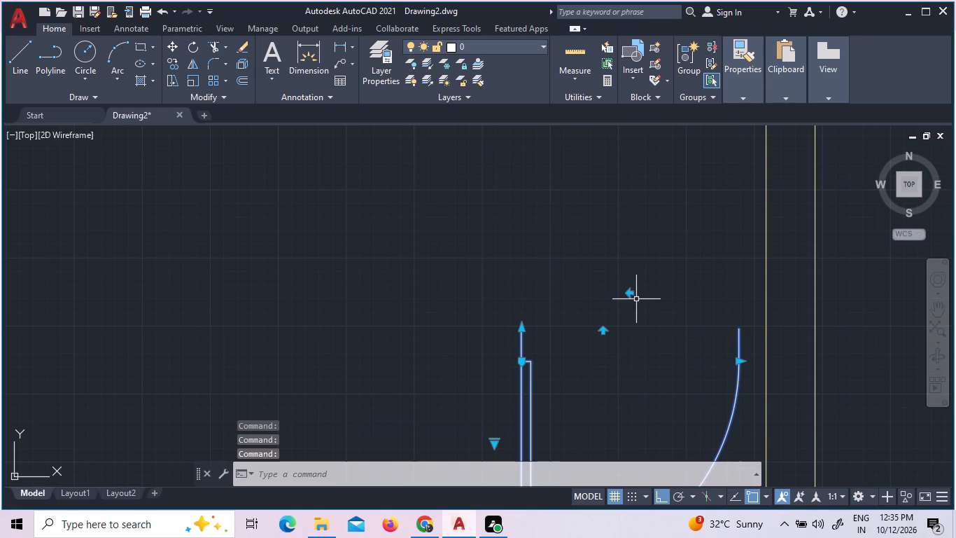
left_click(605, 334)
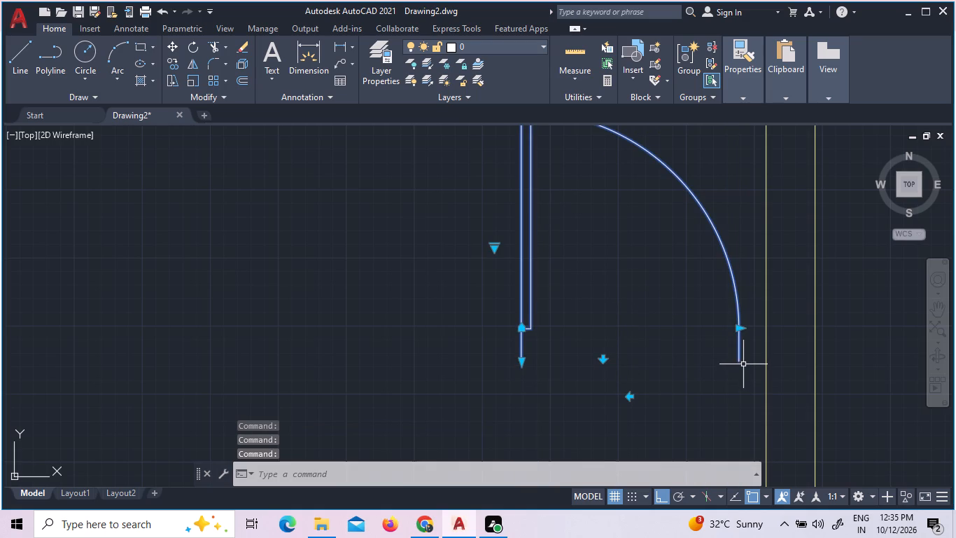
Rotate the flipped door block 90° counterclockwise about the south end of its hinge jamb, so the leaf points west.
type("ro")
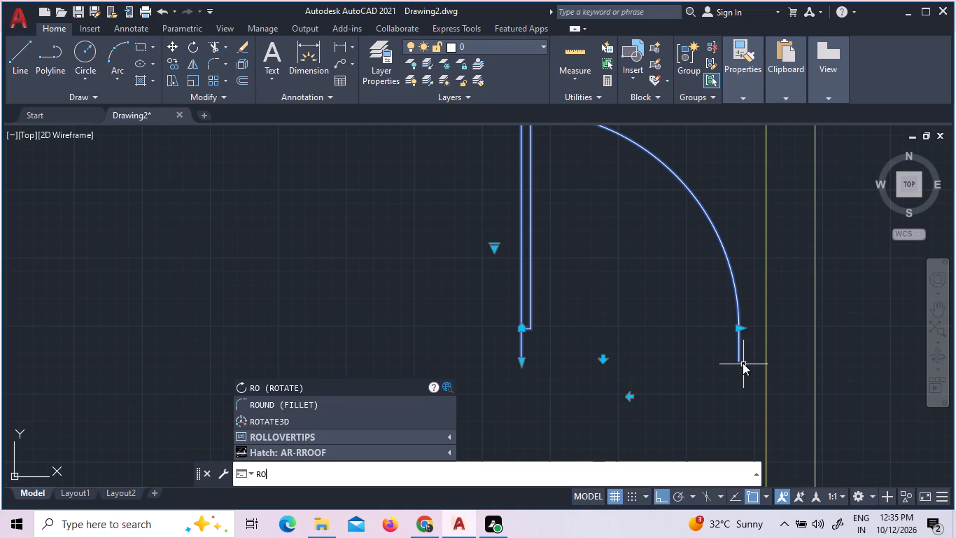
key("Return")
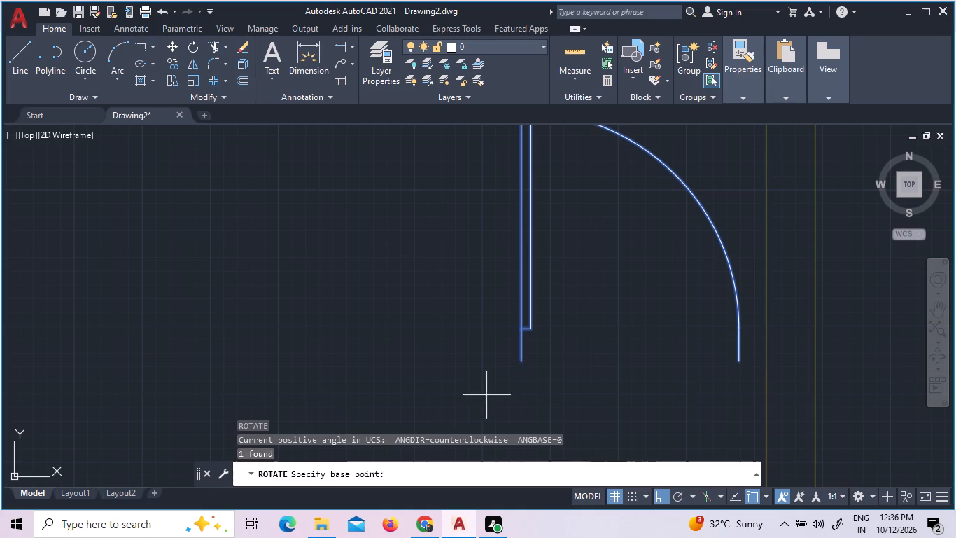
left_click(522, 360)
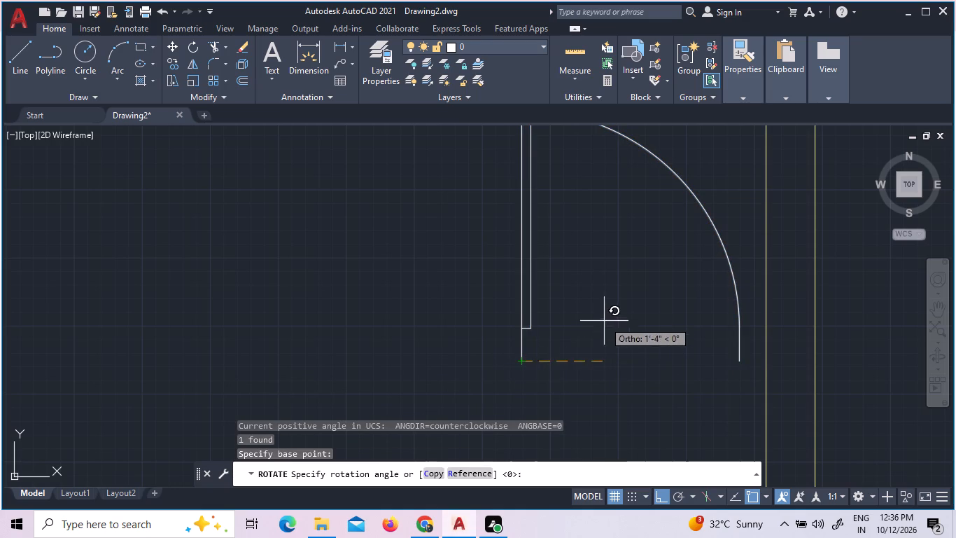
left_click(475, 289)
Move the rotated door block by its hinge corner to the west end of the 5" offset line on the southwest room's east wall.
left_click(533, 405)
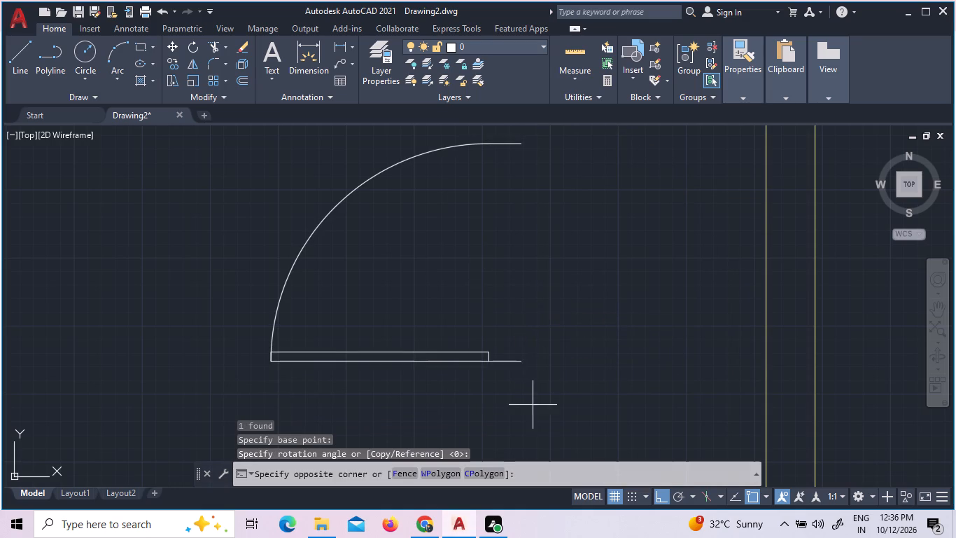
left_click(331, 263)
right_click(331, 263)
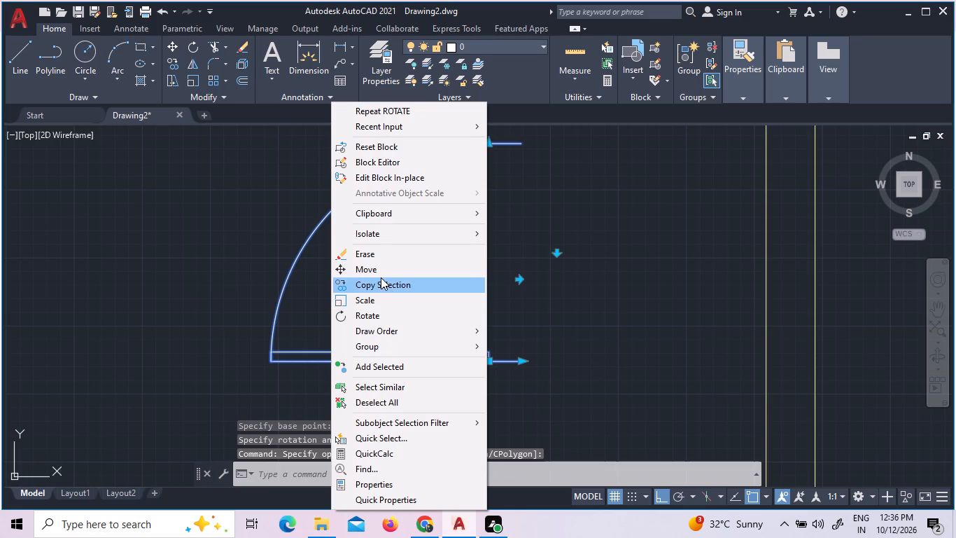
left_click(383, 274)
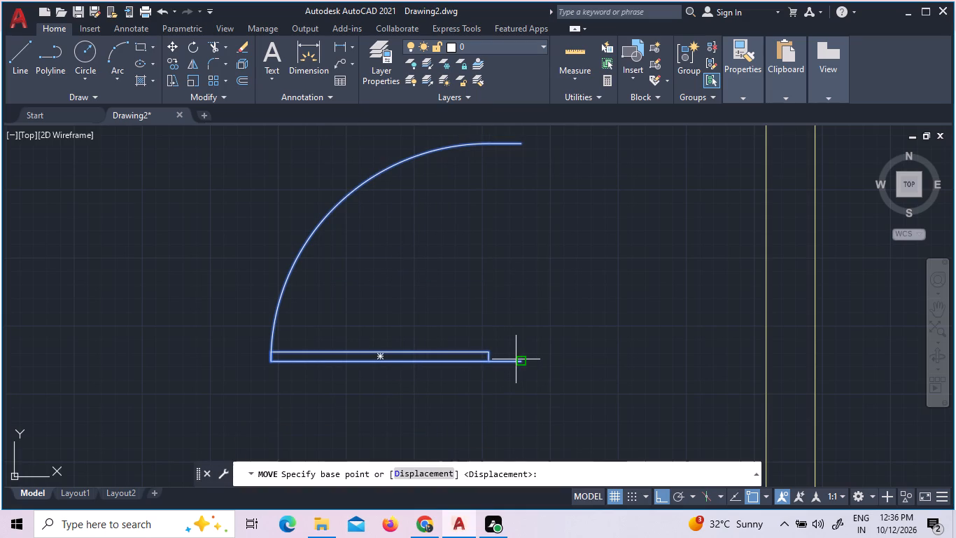
left_click(518, 361)
scroll(536, 365, "down", 3)
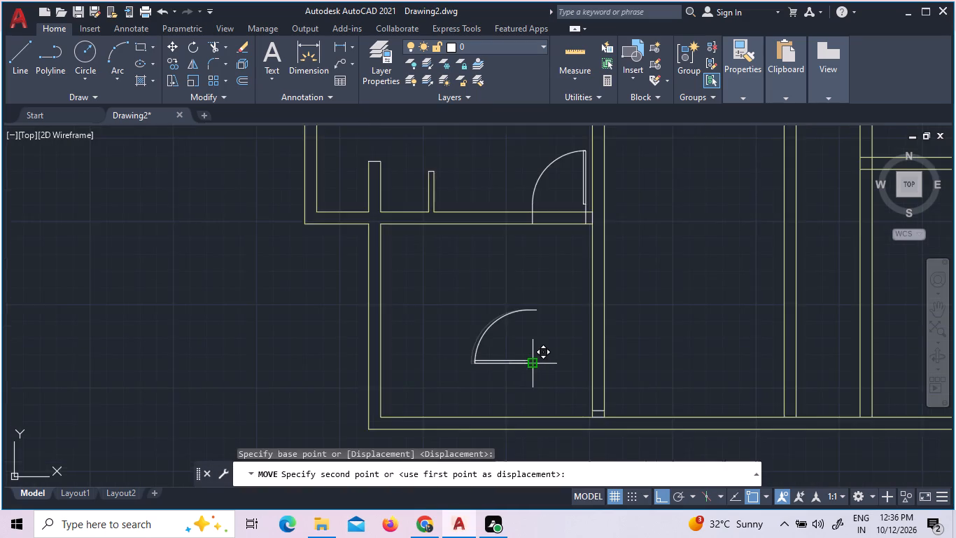
scroll(536, 363, "down", 3)
scroll(552, 380, "up", 4)
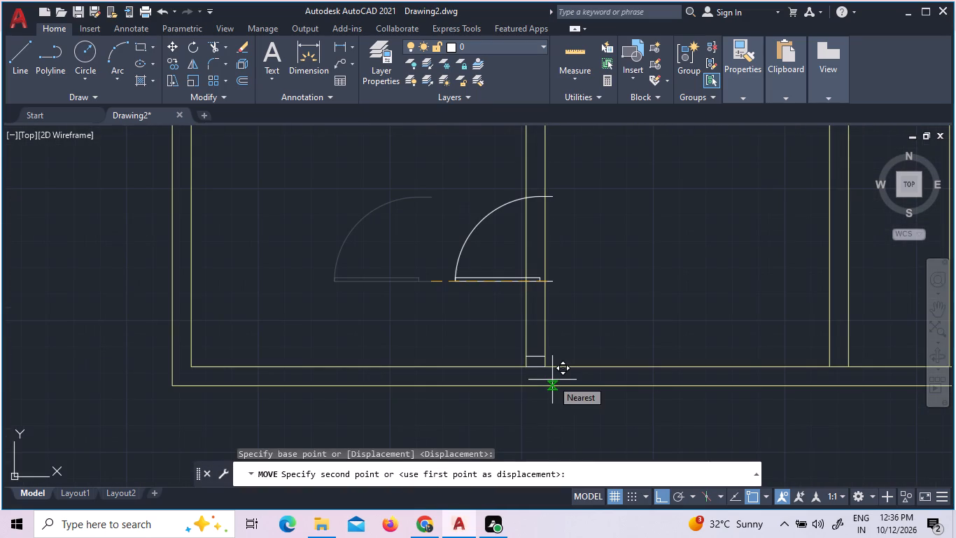
key("F8")
scroll(521, 366, "up", 3)
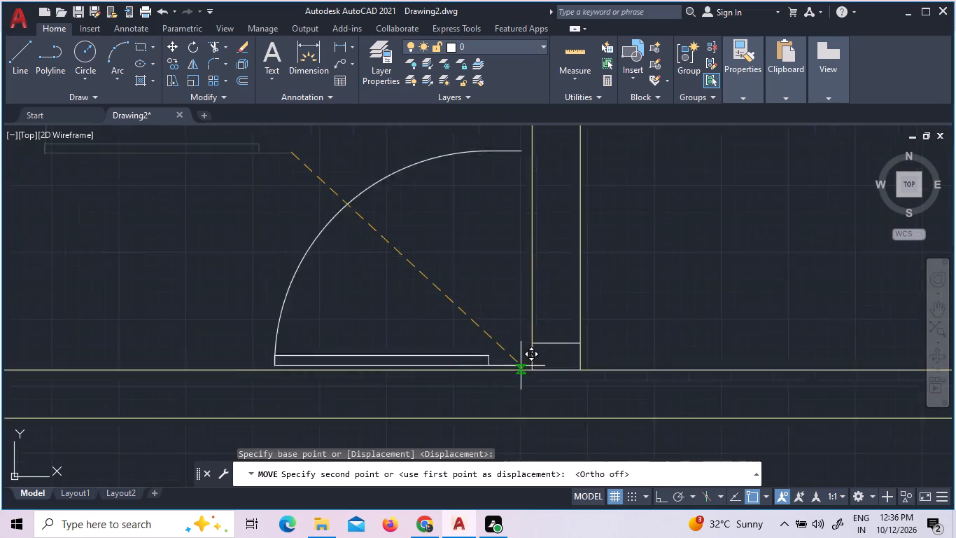
scroll(521, 366, "up", 2)
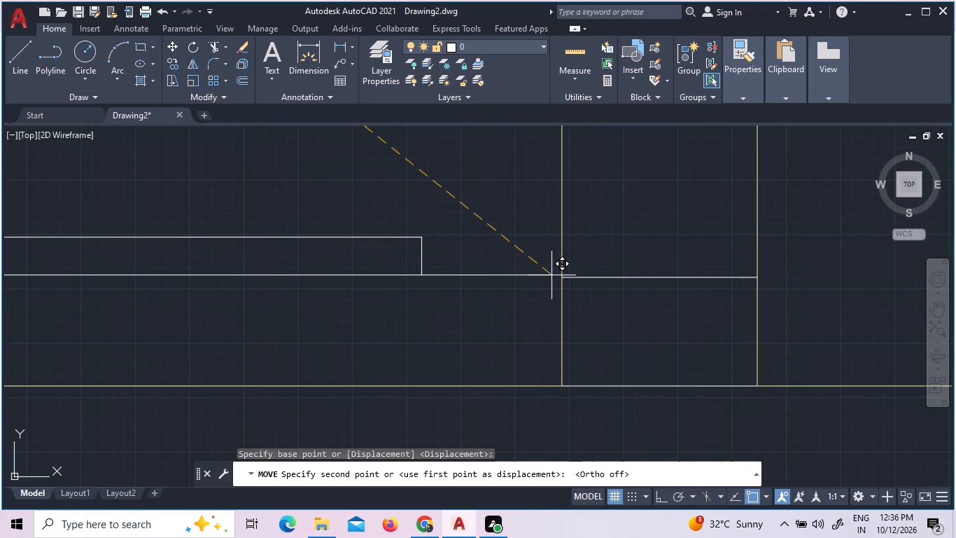
left_click(563, 280)
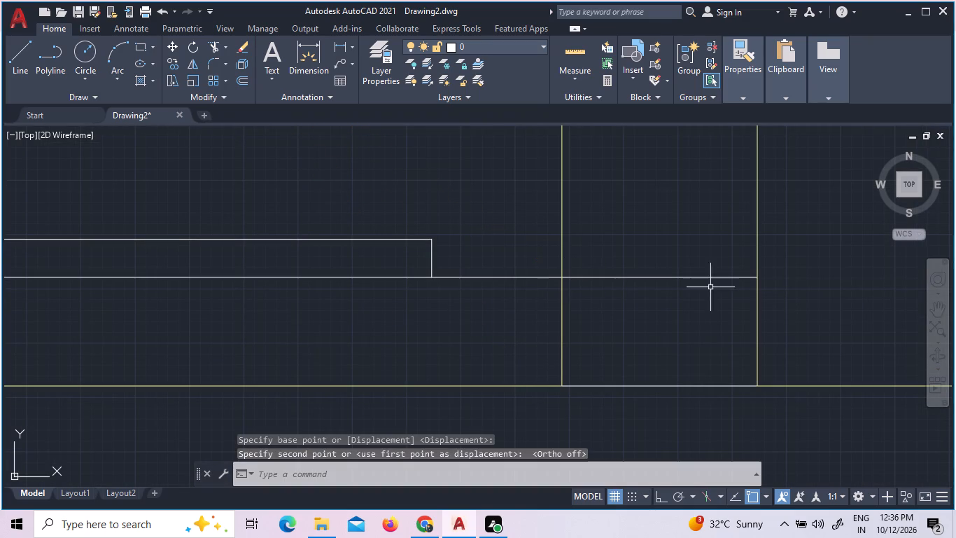
left_click(624, 291)
left_click(616, 251)
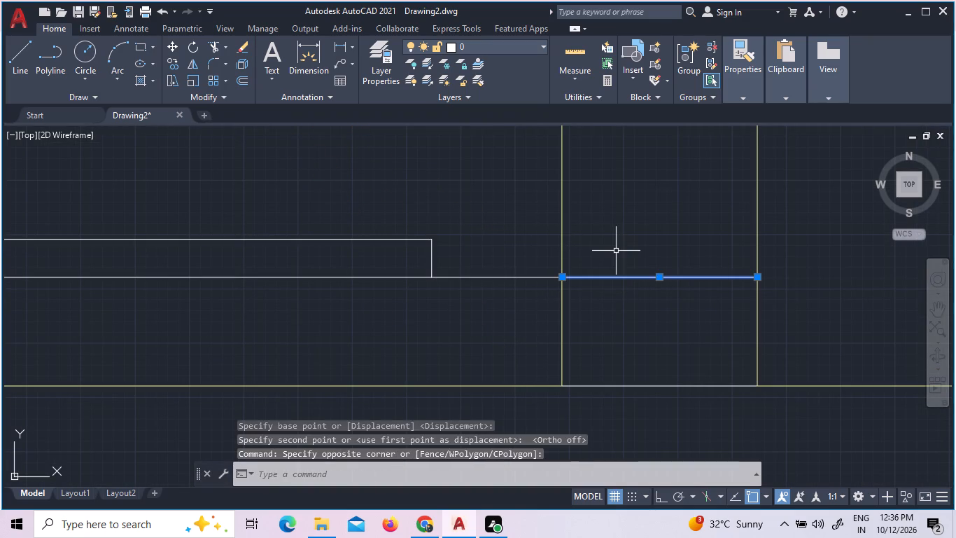
key("Escape")
Draw a horizontal jamb line from the north end of the moved door's swing across to the wall's east face.
scroll(654, 329, "down", 4)
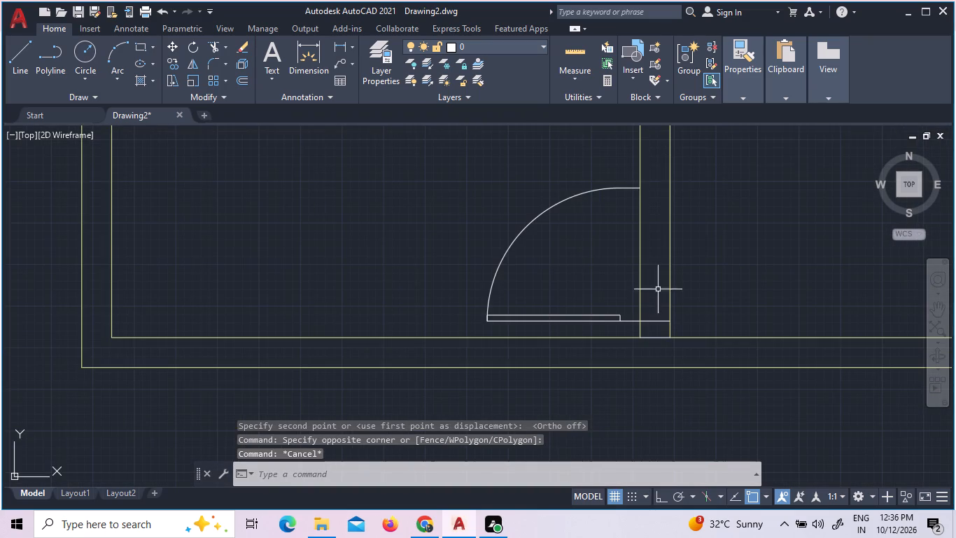
scroll(661, 147, "up", 3)
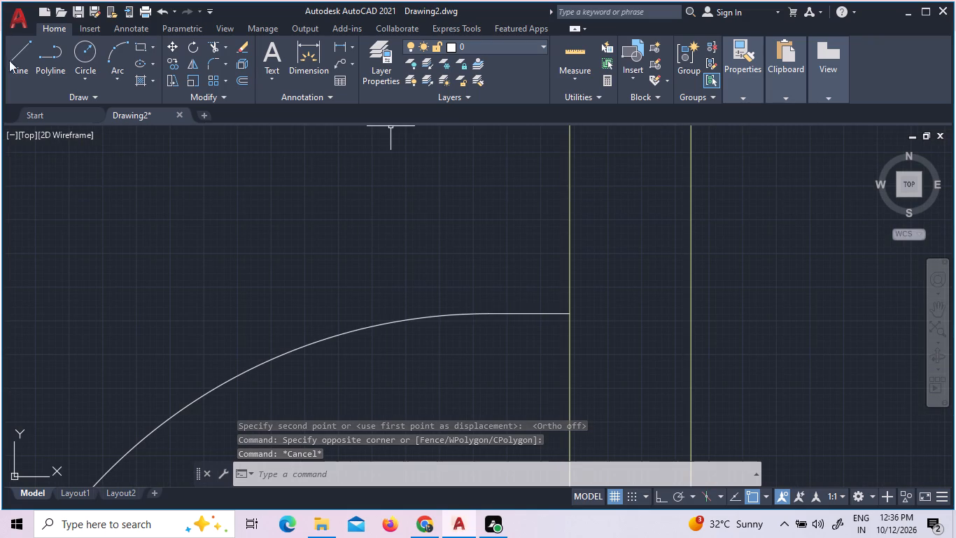
left_click(17, 67)
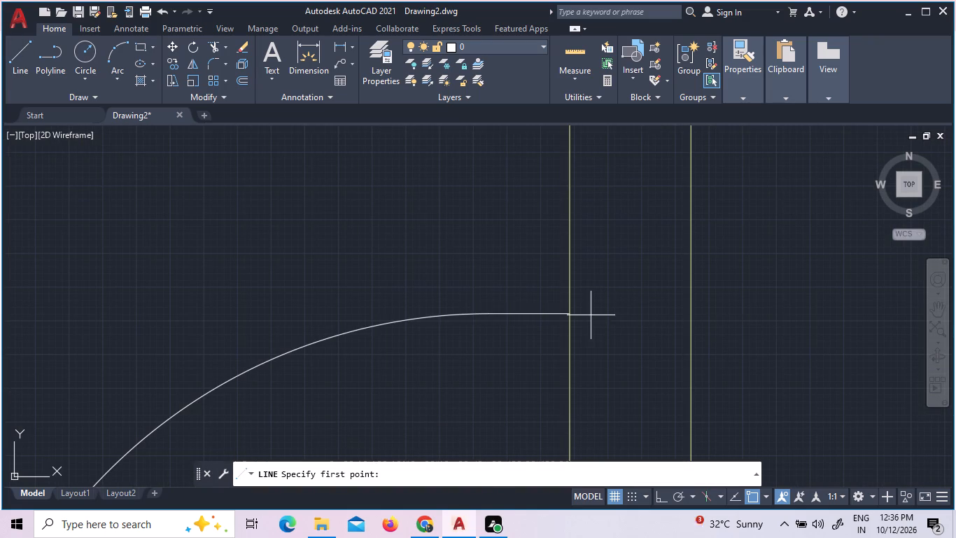
left_click(567, 314)
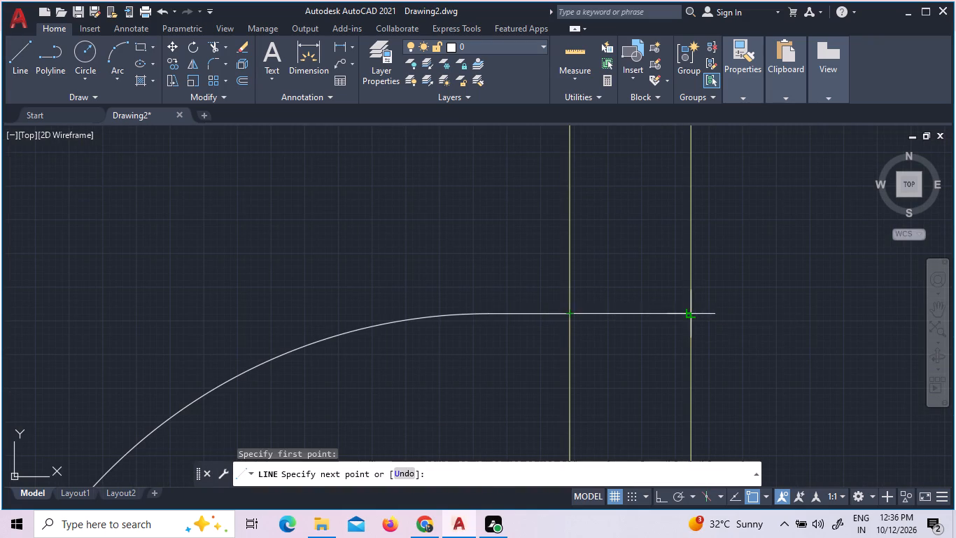
scroll(691, 314, "up", 3)
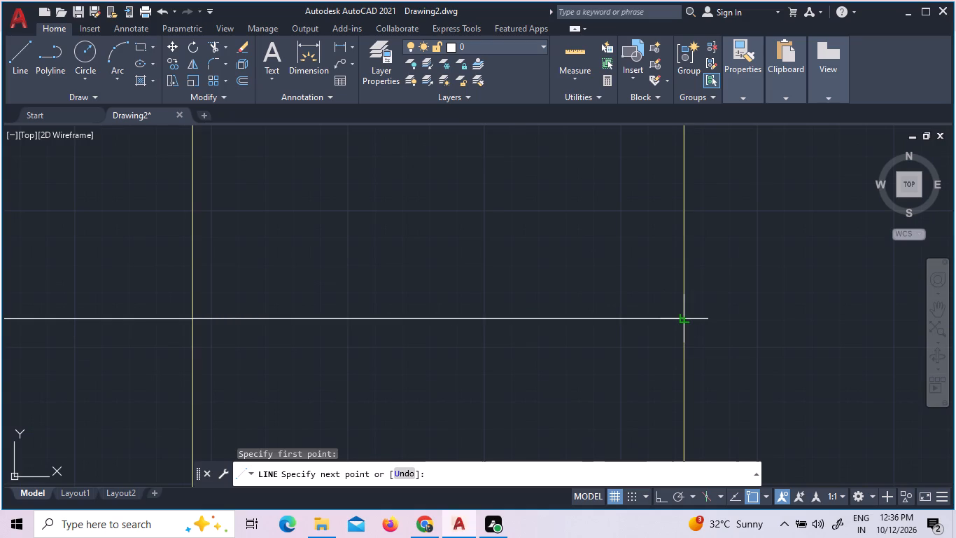
left_click(687, 315)
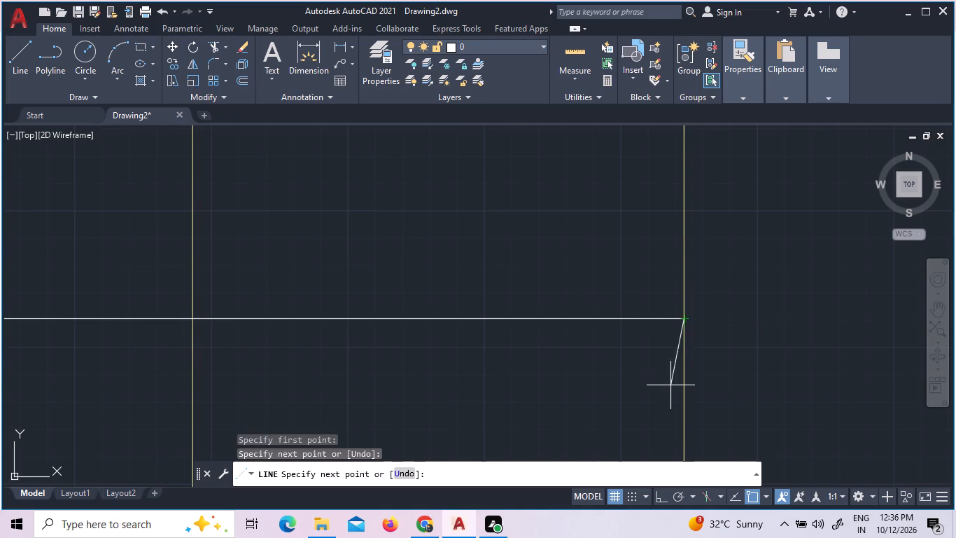
scroll(670, 385, "down", 9)
key("Escape")
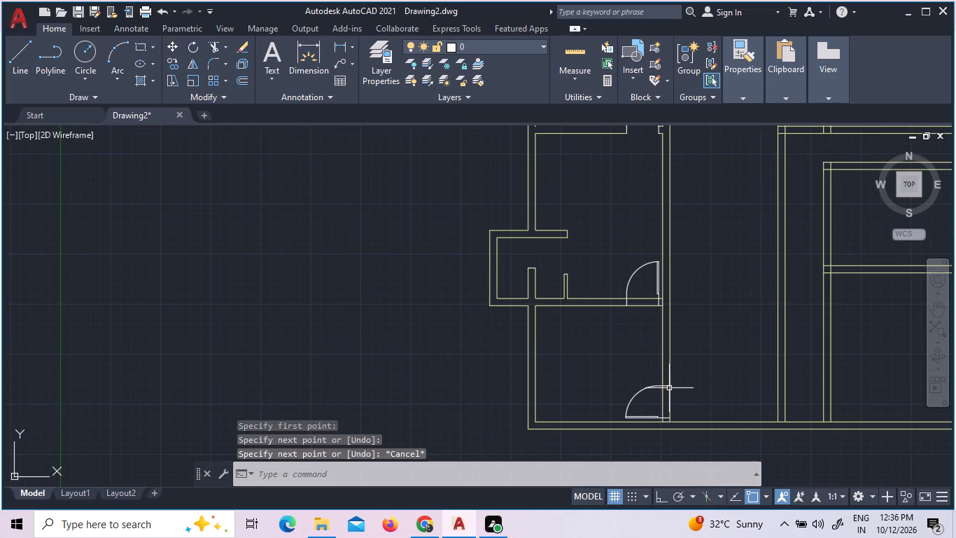
Trim both faces of the southwest room's east wall across the door opening, plus the south wall's inner line at the 5" stub.
type("tr")
key("space")
key("space")
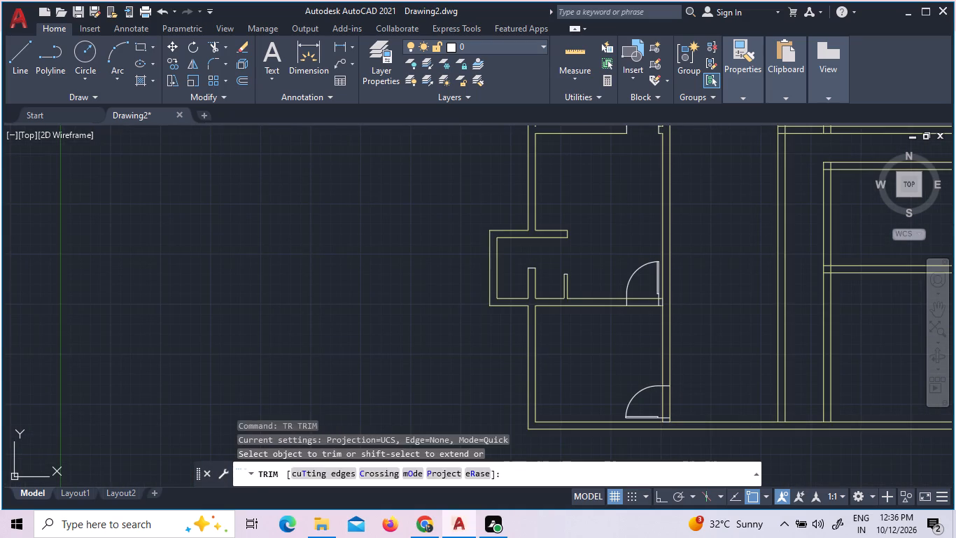
left_click(691, 389)
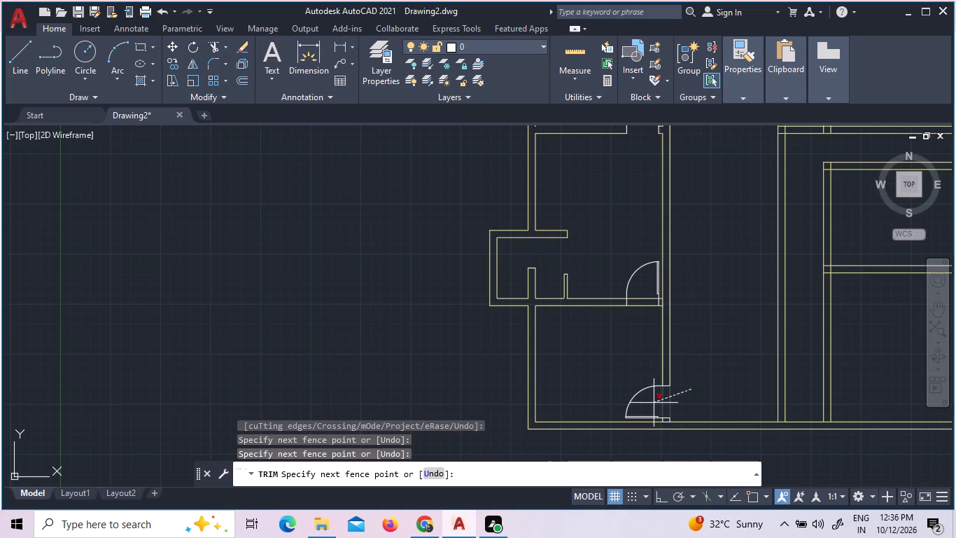
left_click(654, 403)
scroll(667, 427, "up", 4)
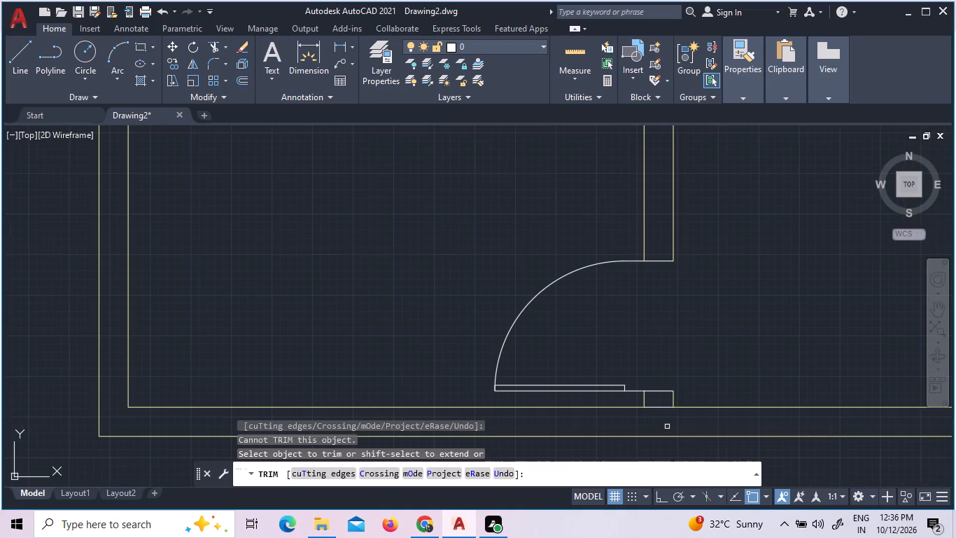
left_click(663, 409)
scroll(663, 408, "down", 3)
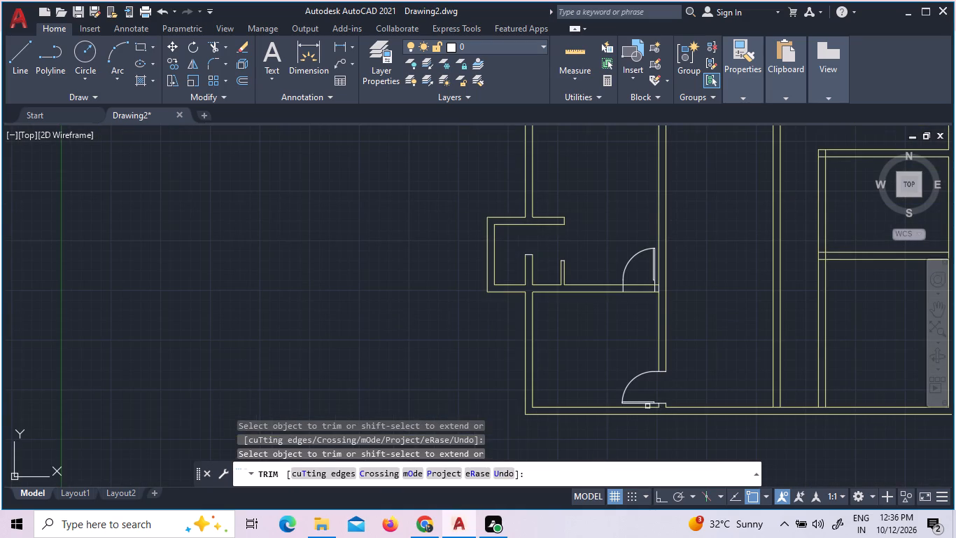
Trim both partition lines across the door opening north of the southwest room, and the wall face line where the 5" stub joins.
left_click_drag(642, 299, 640, 284)
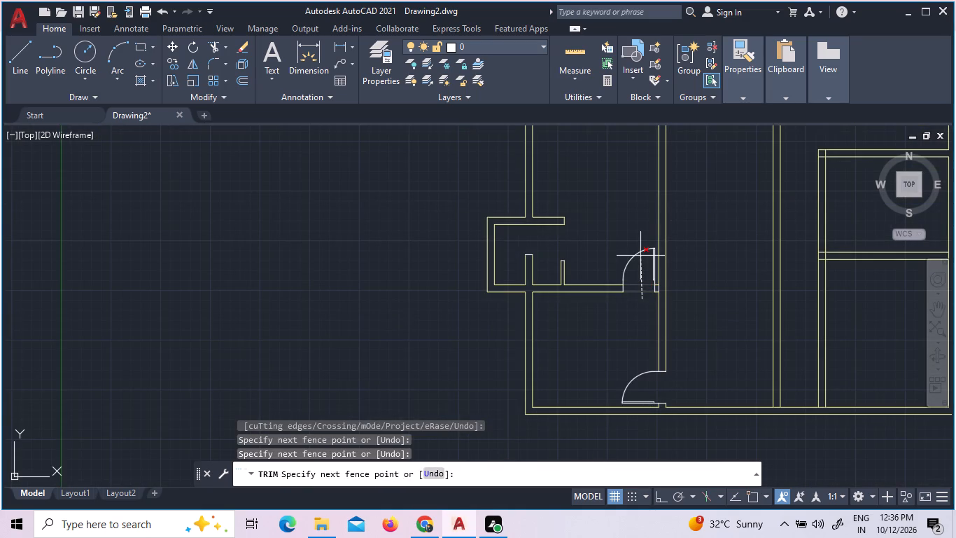
left_click(640, 256)
scroll(663, 291, "up", 3)
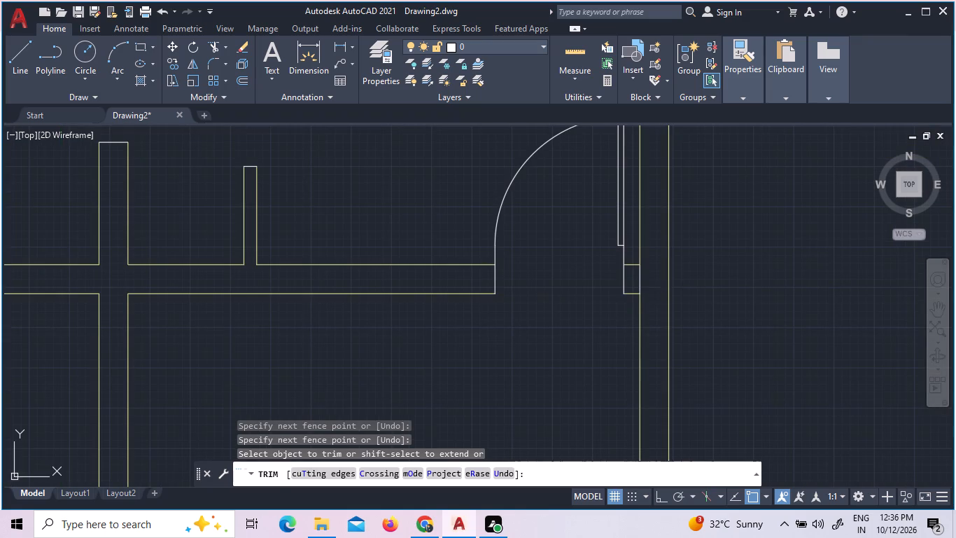
left_click(656, 288)
left_click(631, 277)
scroll(644, 291, "down", 6)
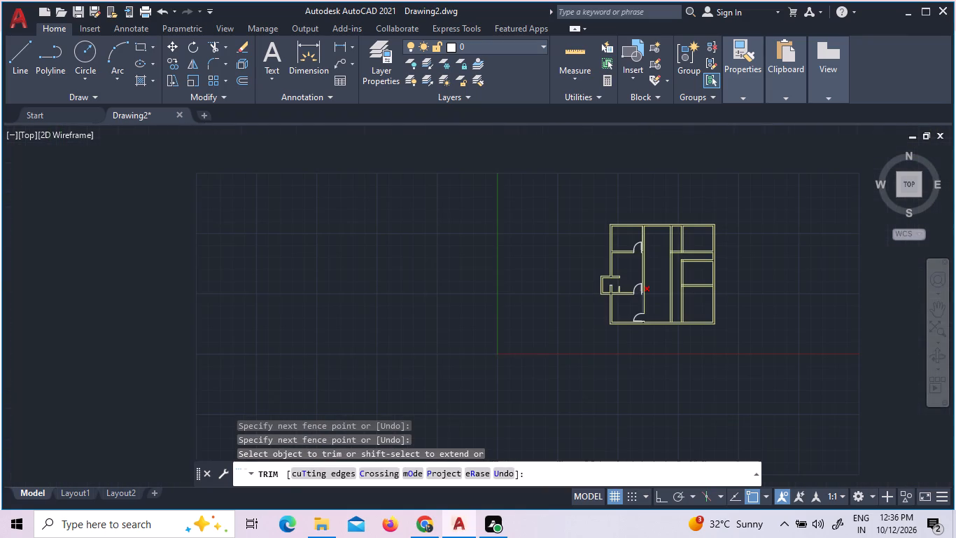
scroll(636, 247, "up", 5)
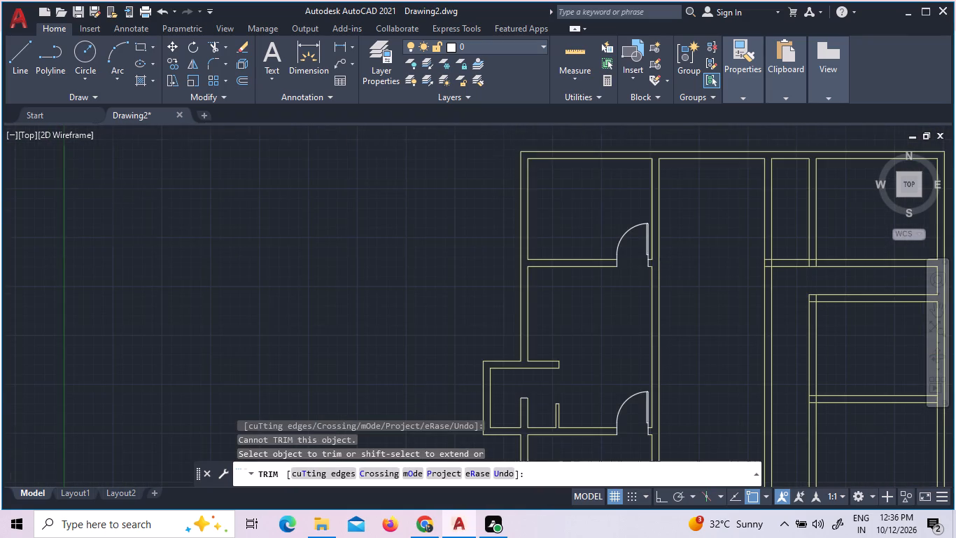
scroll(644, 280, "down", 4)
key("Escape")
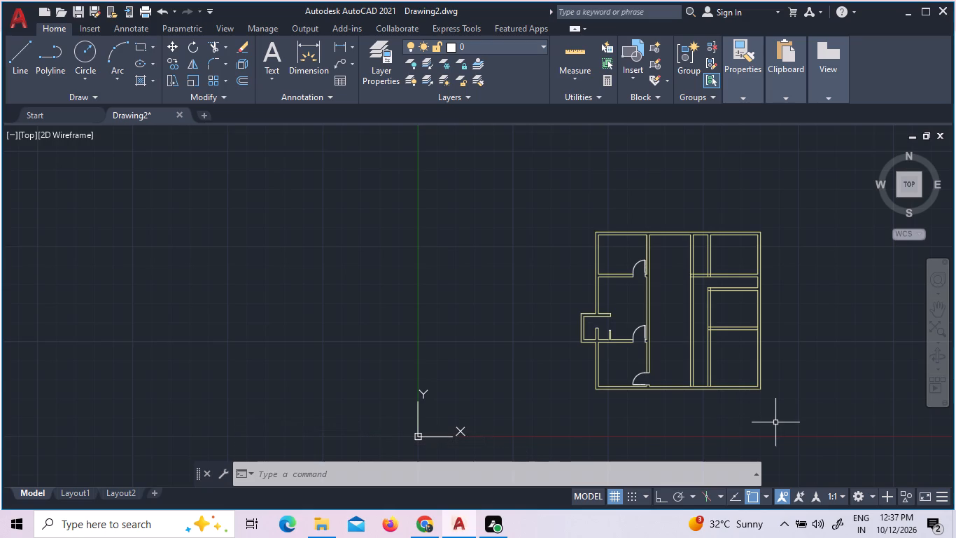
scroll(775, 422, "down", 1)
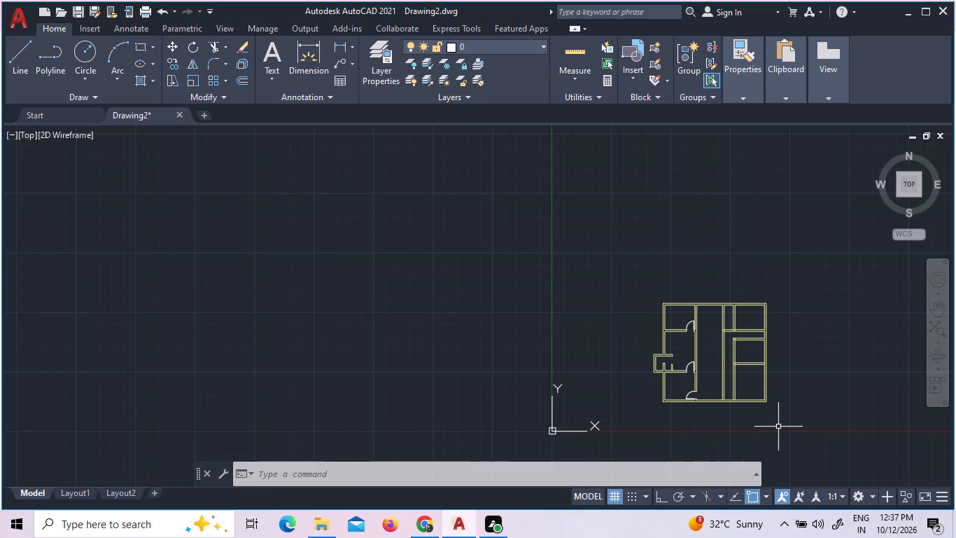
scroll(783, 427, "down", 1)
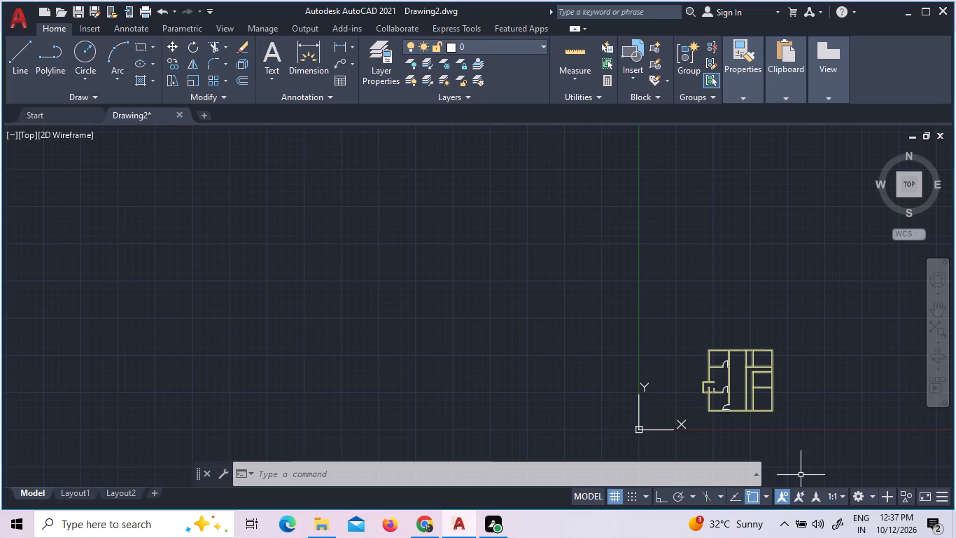
Check the dimensions of the southwest room and the room north of it with Quick Measure.
scroll(770, 421, "up", 4)
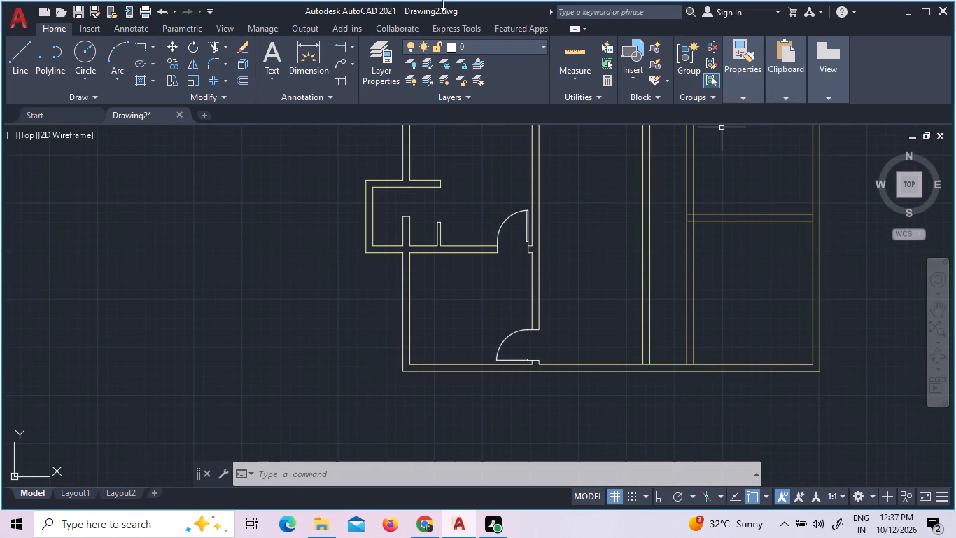
left_click(576, 65)
left_click(572, 102)
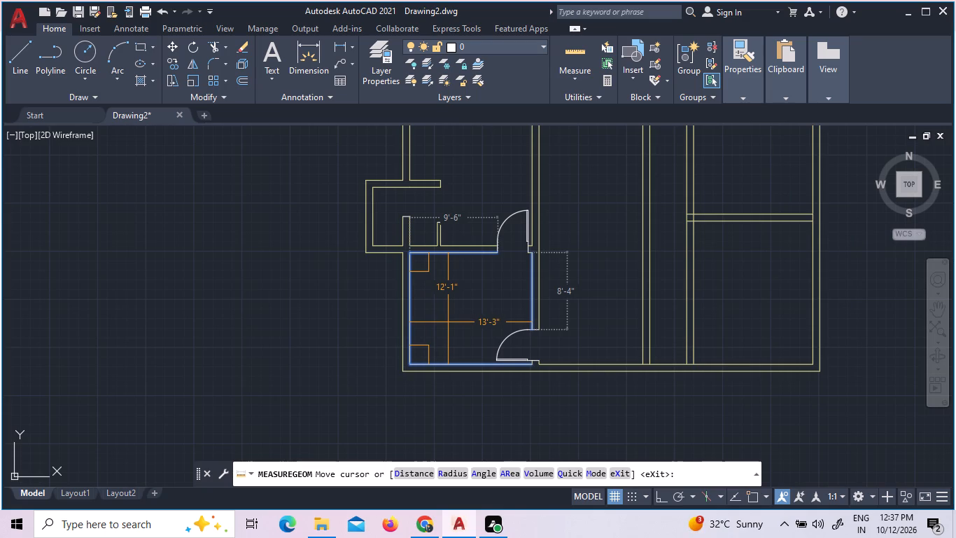
key("Escape")
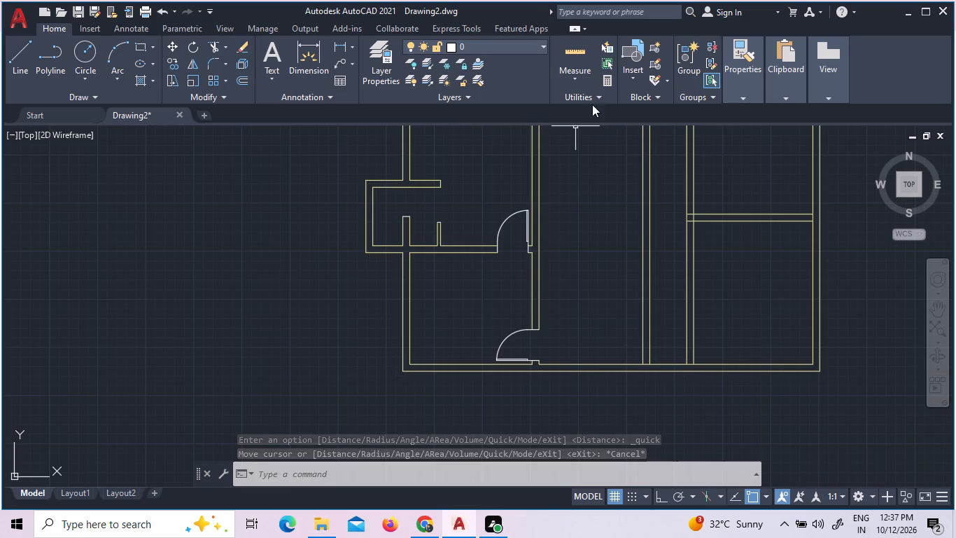
left_click(583, 57)
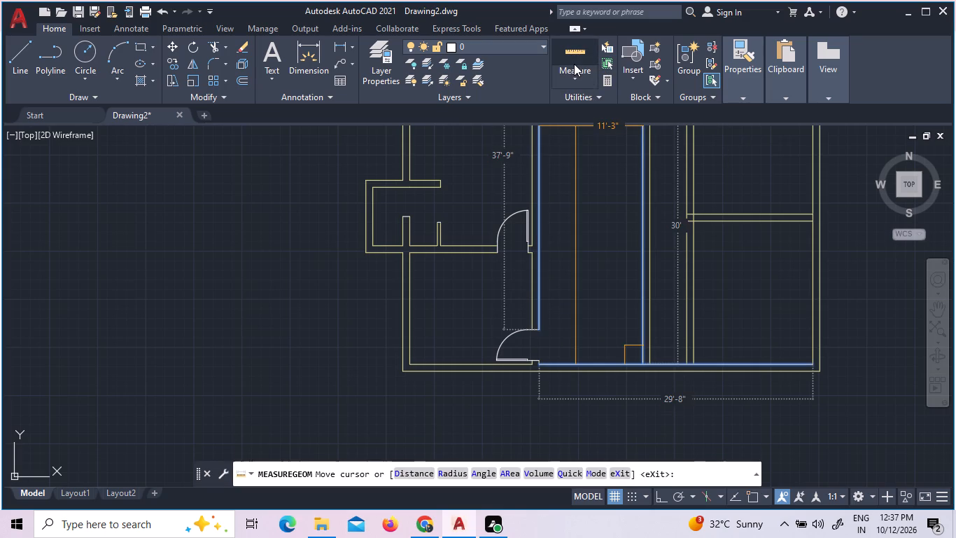
left_click(583, 77)
left_click(572, 98)
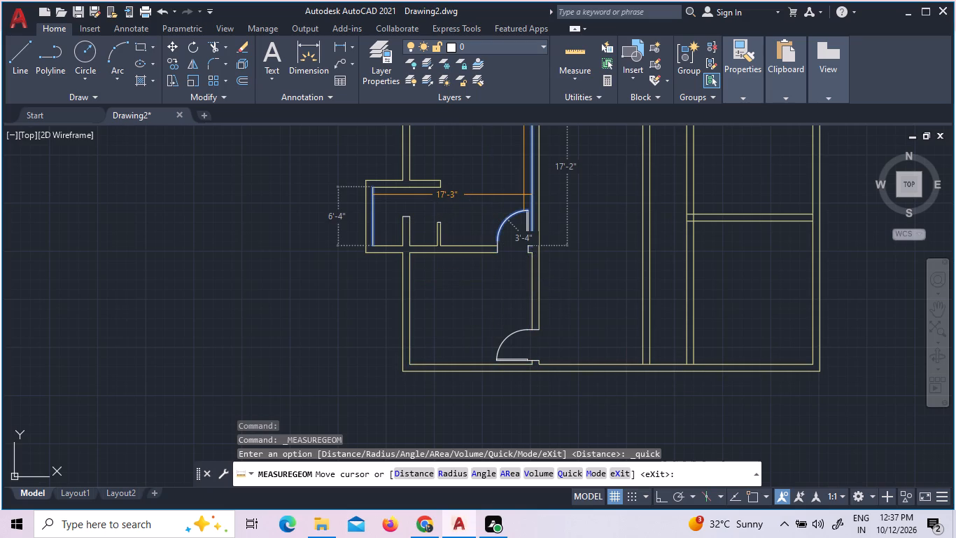
key("Escape")
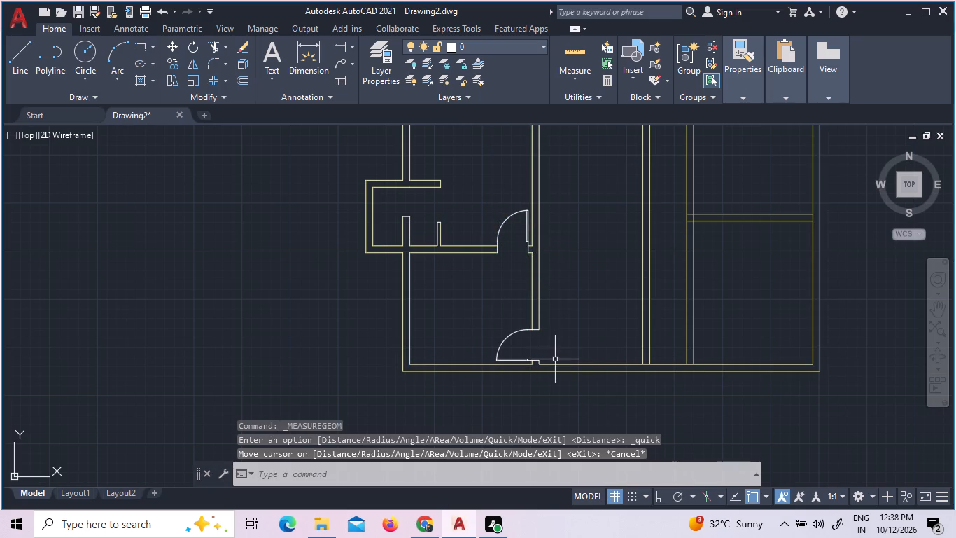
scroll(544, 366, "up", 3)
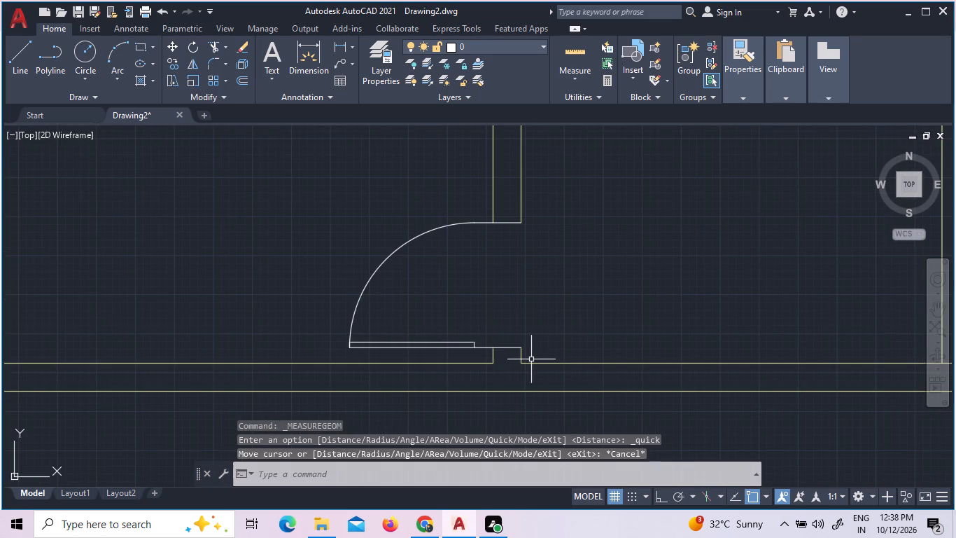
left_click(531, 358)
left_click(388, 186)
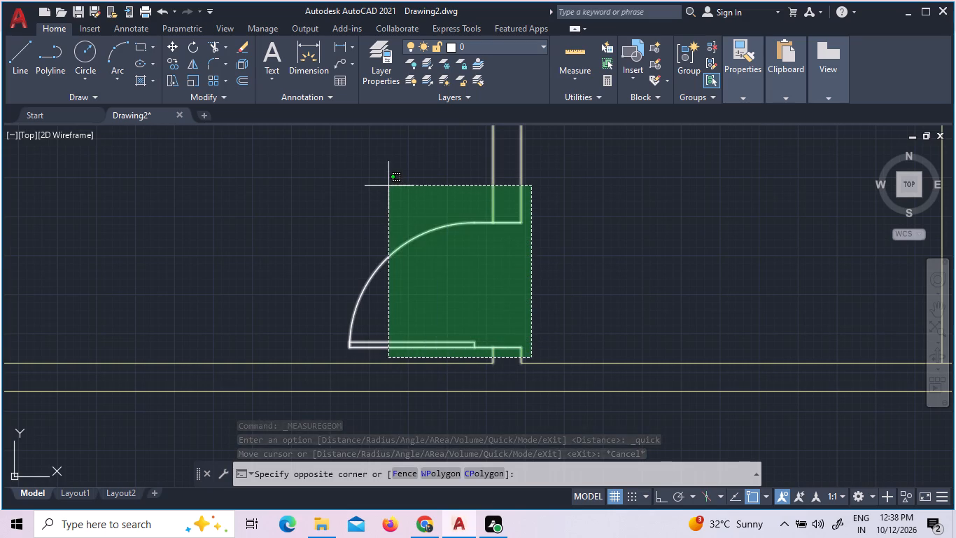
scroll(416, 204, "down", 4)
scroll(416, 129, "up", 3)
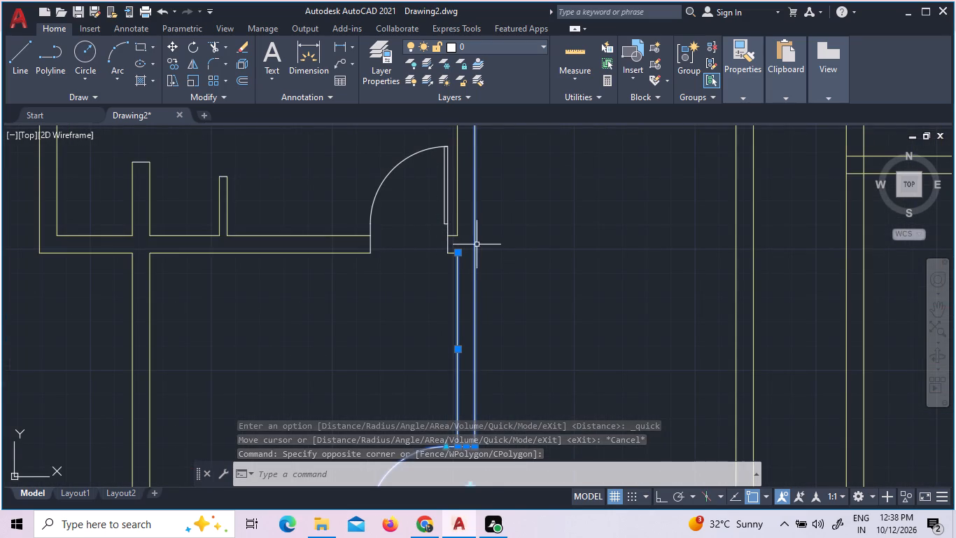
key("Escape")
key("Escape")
Extend the north line of the door stub in the partition above the southwest room to the wall's east face.
type("ex")
key("space")
key("space")
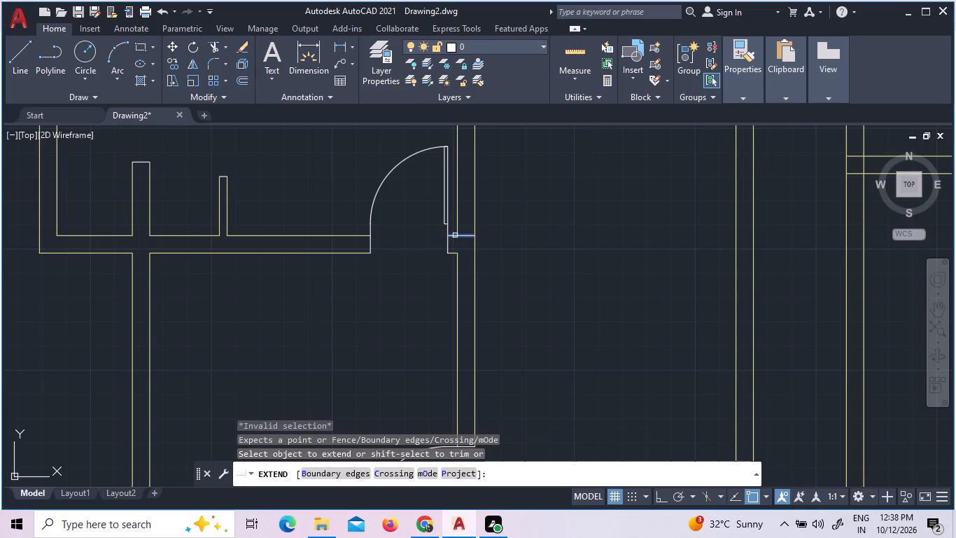
left_click(455, 235)
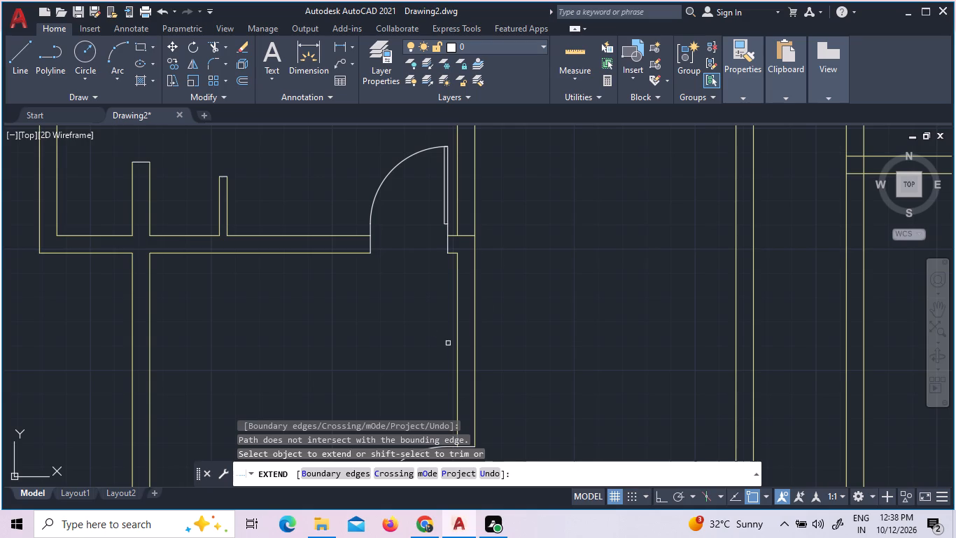
scroll(471, 345, "down", 3)
scroll(456, 334, "up", 2)
scroll(462, 332, "down", 1)
left_click(511, 352)
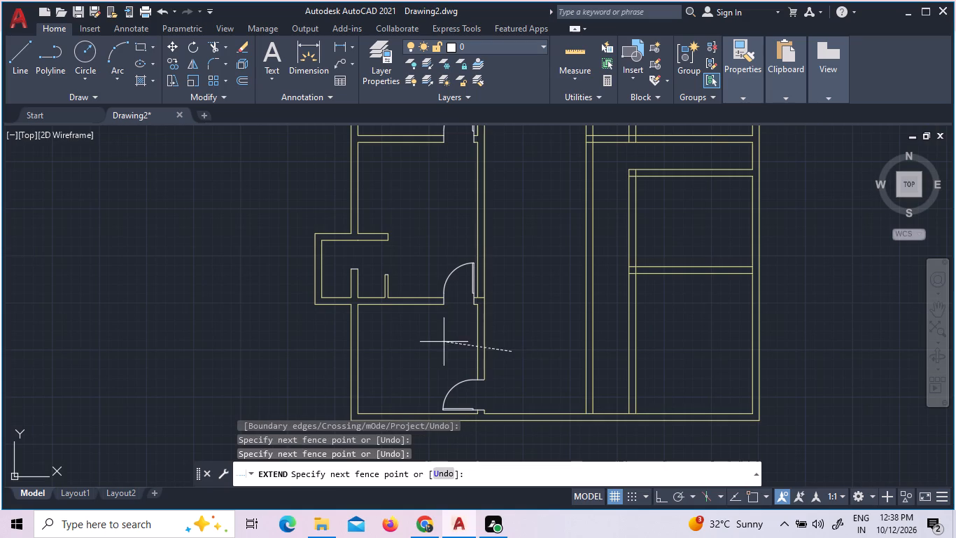
left_click(514, 347)
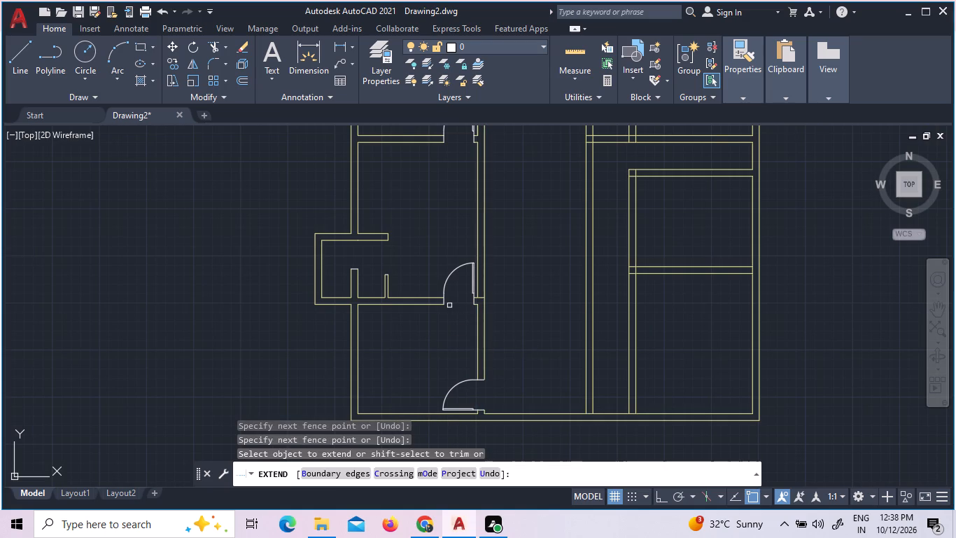
left_click(456, 308)
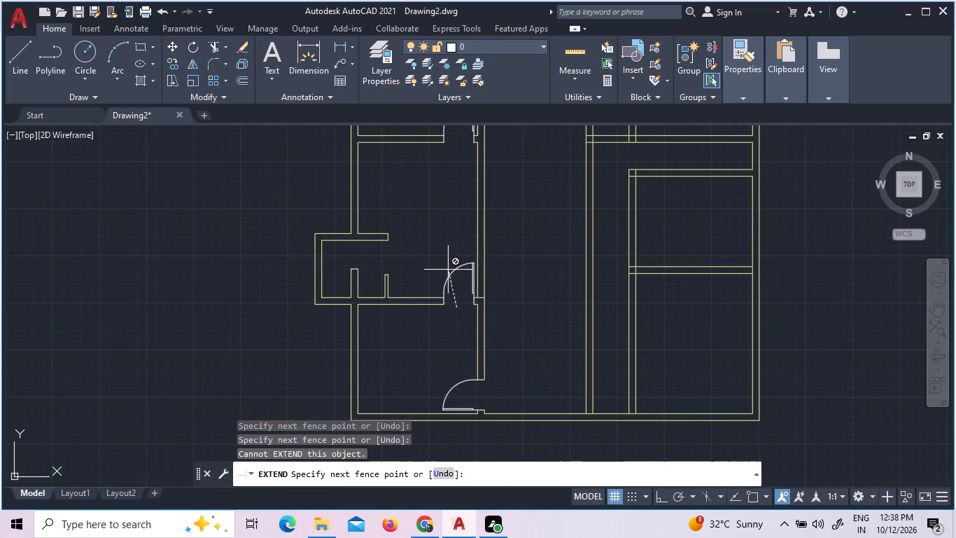
left_click(448, 287)
key("Escape")
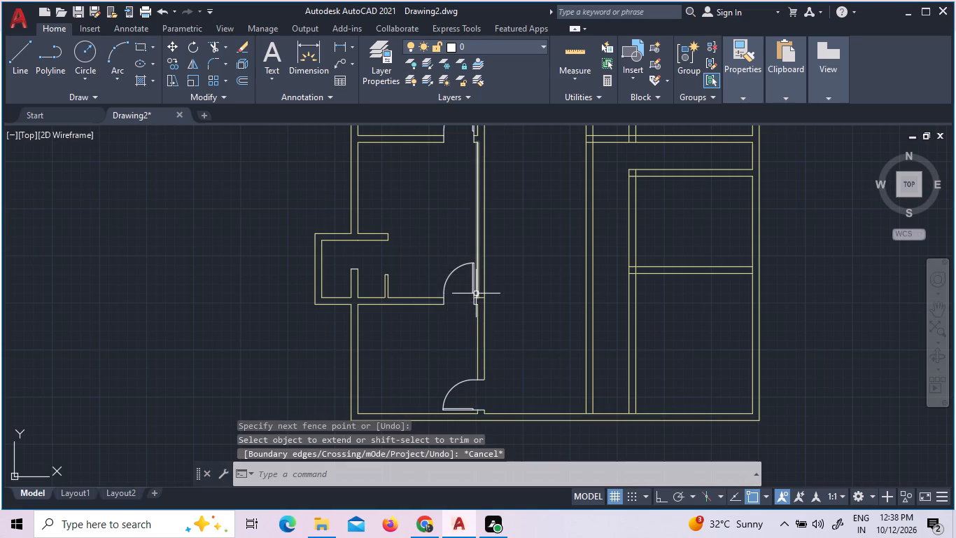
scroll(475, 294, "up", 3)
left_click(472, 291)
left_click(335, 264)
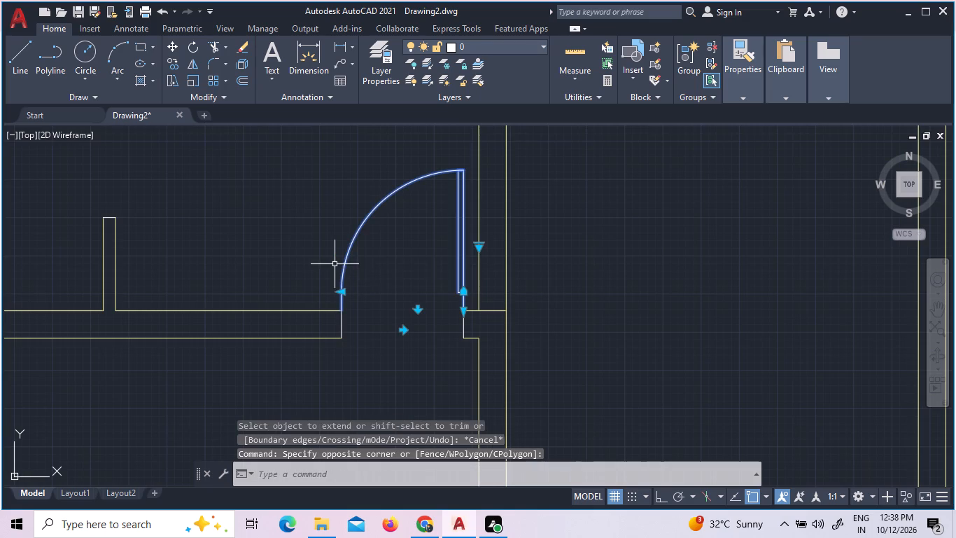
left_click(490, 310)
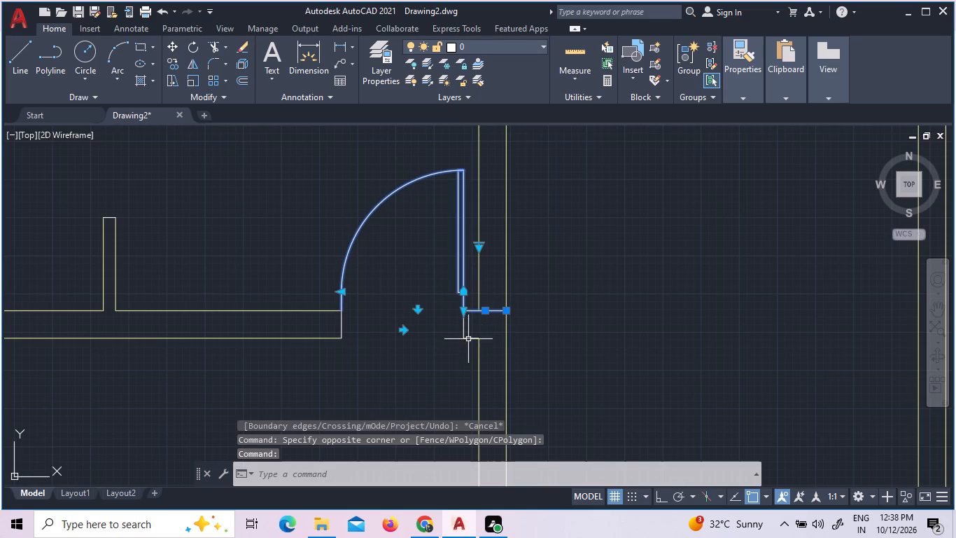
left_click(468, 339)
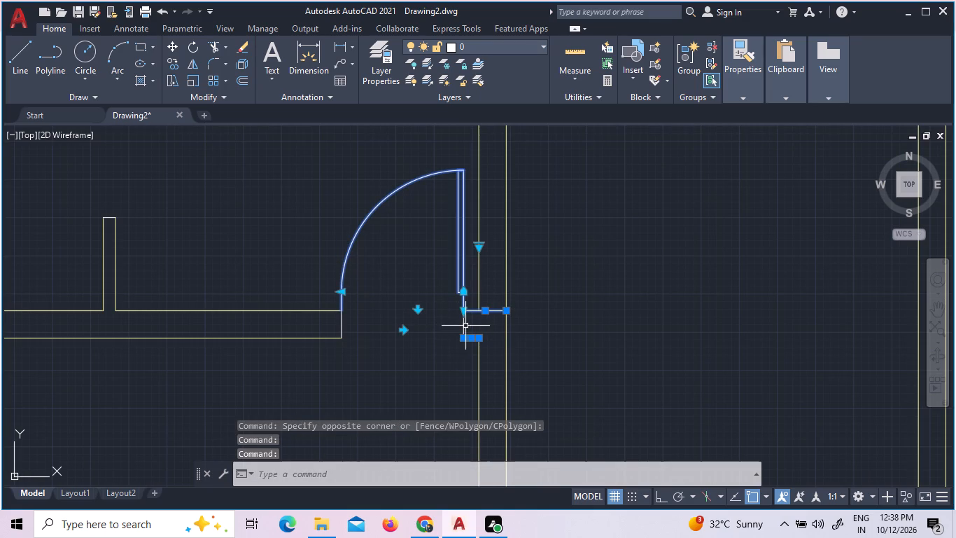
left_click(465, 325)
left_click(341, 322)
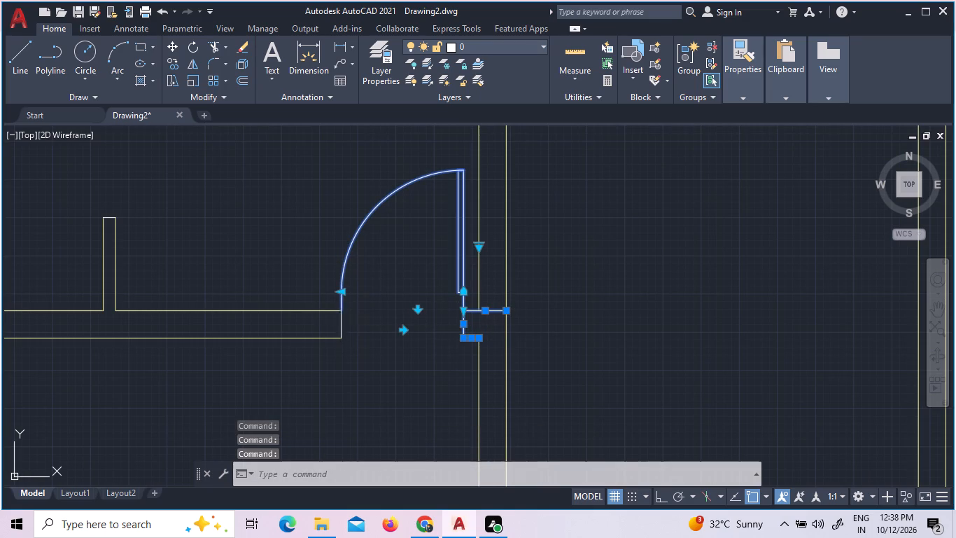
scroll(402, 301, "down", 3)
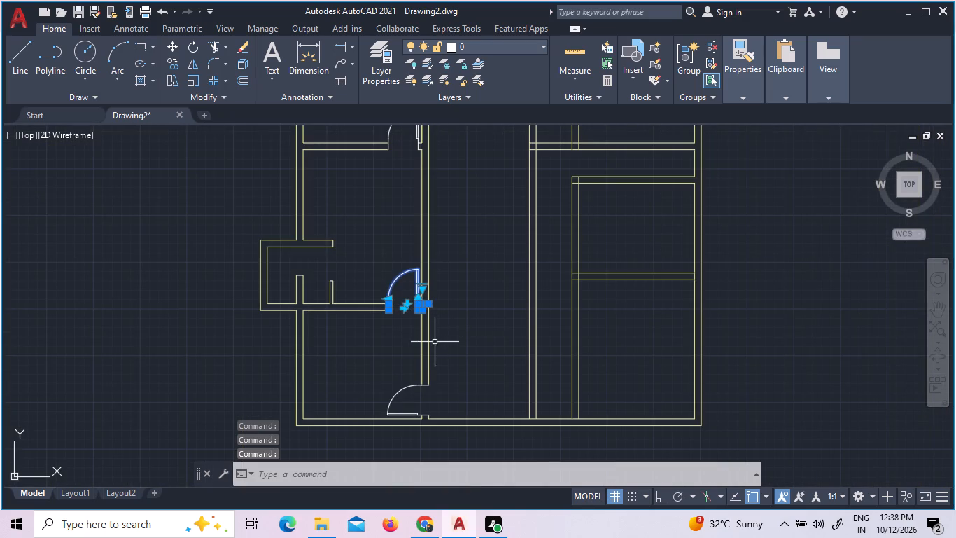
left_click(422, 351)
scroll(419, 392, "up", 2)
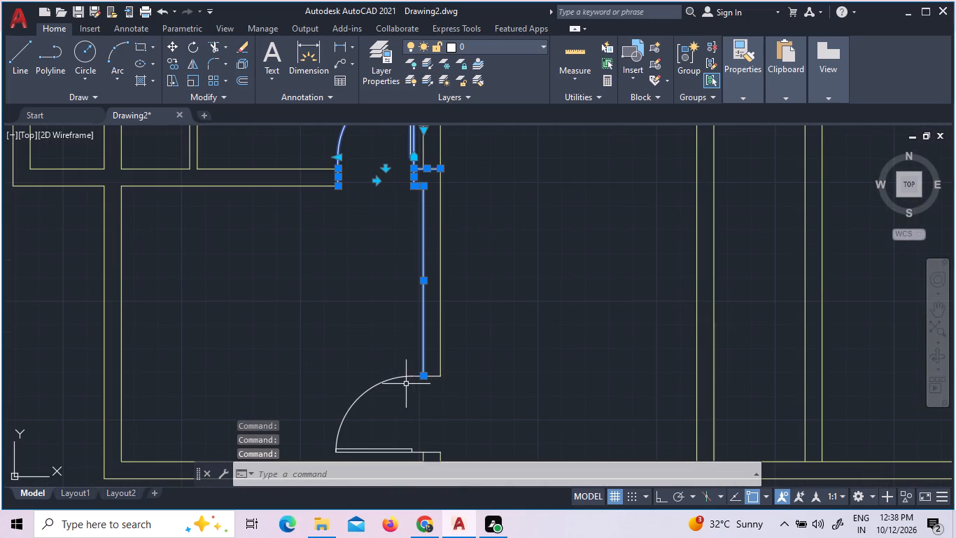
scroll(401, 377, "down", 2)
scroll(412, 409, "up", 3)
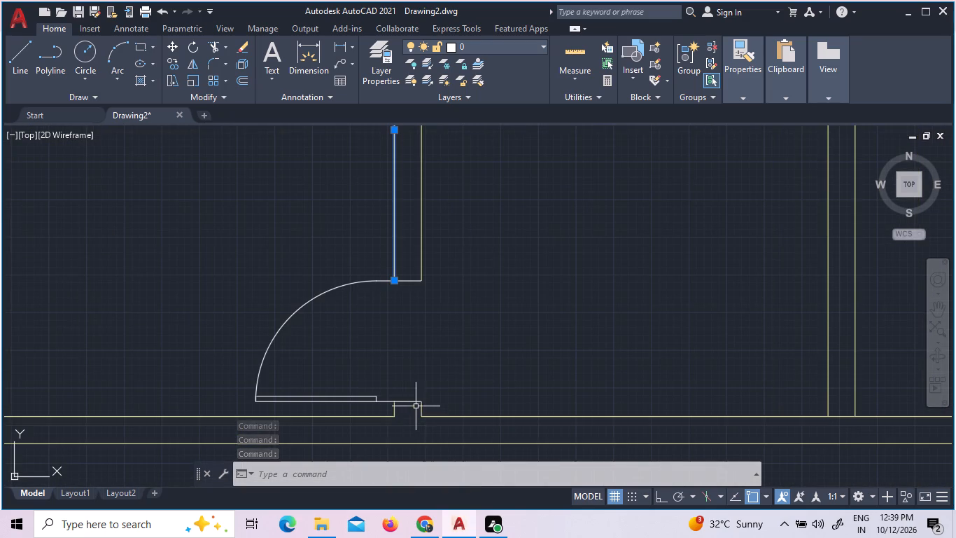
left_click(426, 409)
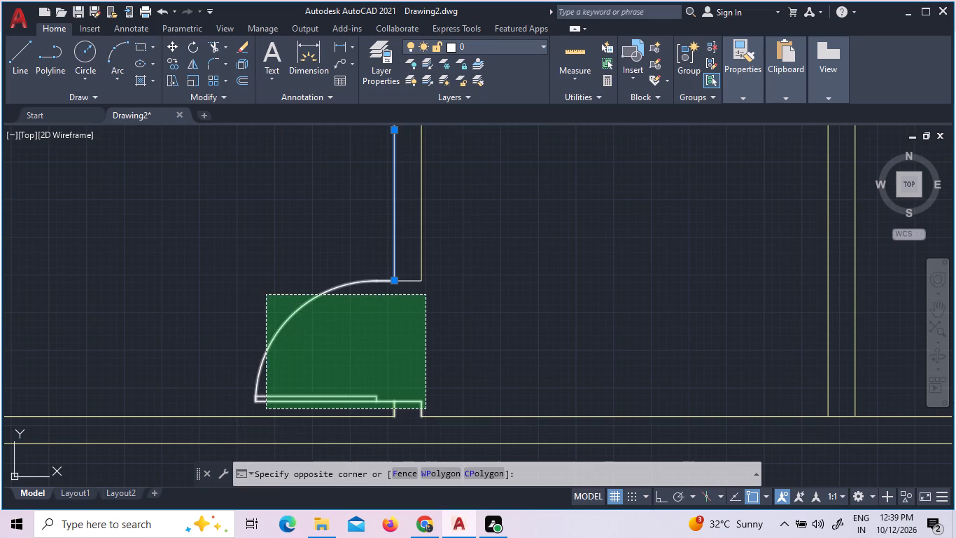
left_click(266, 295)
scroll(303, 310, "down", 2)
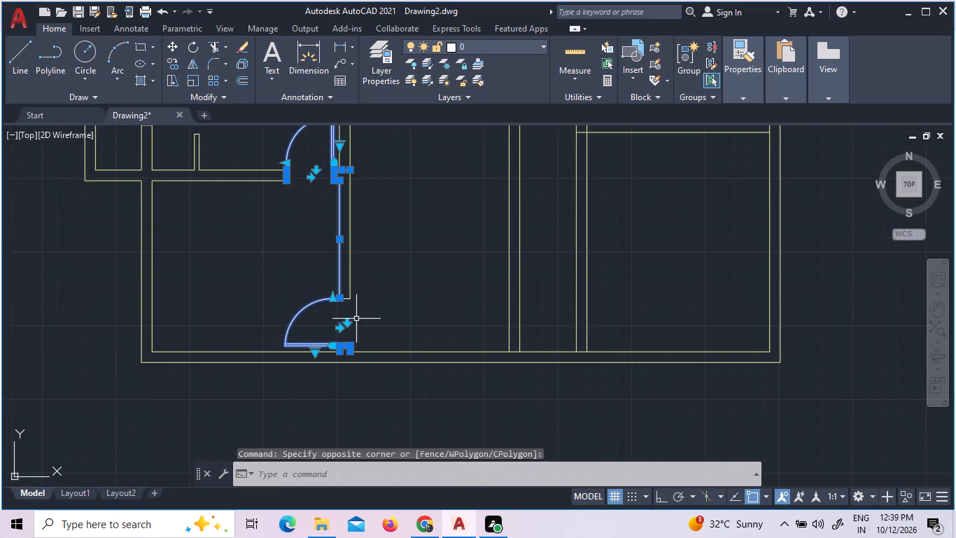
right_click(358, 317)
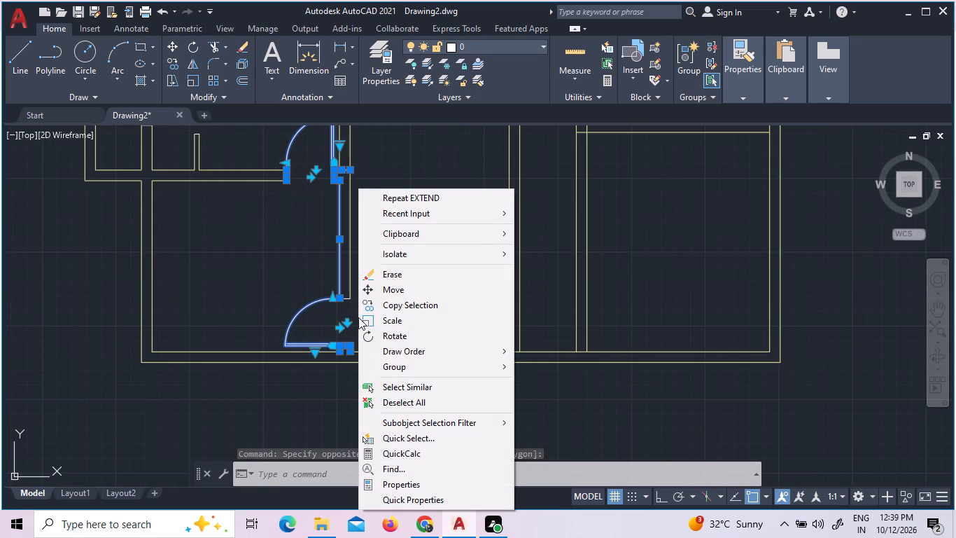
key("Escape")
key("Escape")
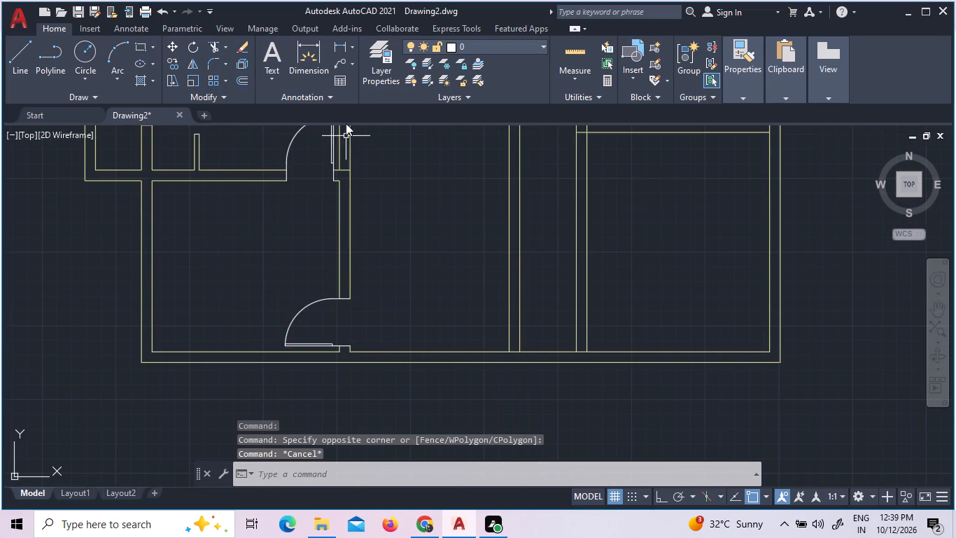
Extend the south line of the same door stub across the wall to its east face.
type("ex")
key("space")
key("space")
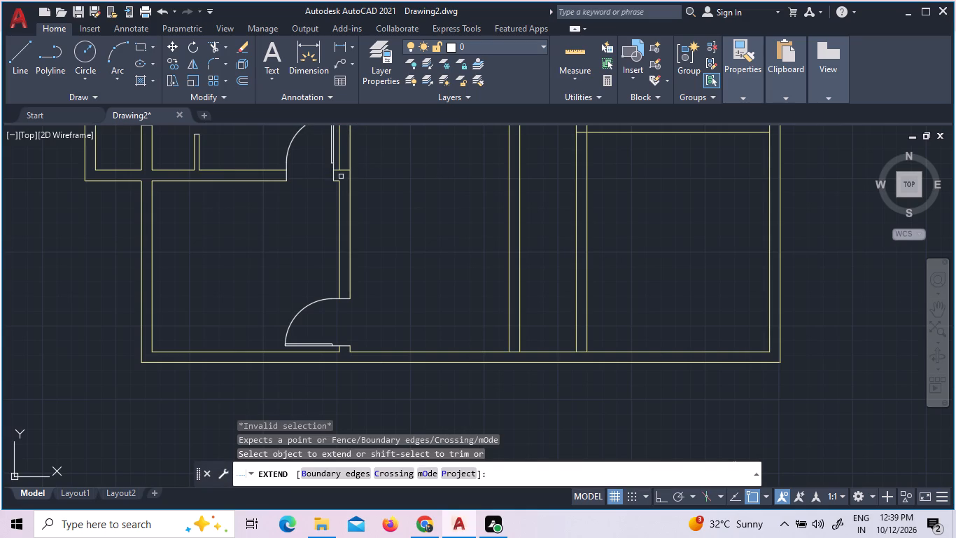
scroll(331, 188, "up", 5)
scroll(330, 171, "down", 3)
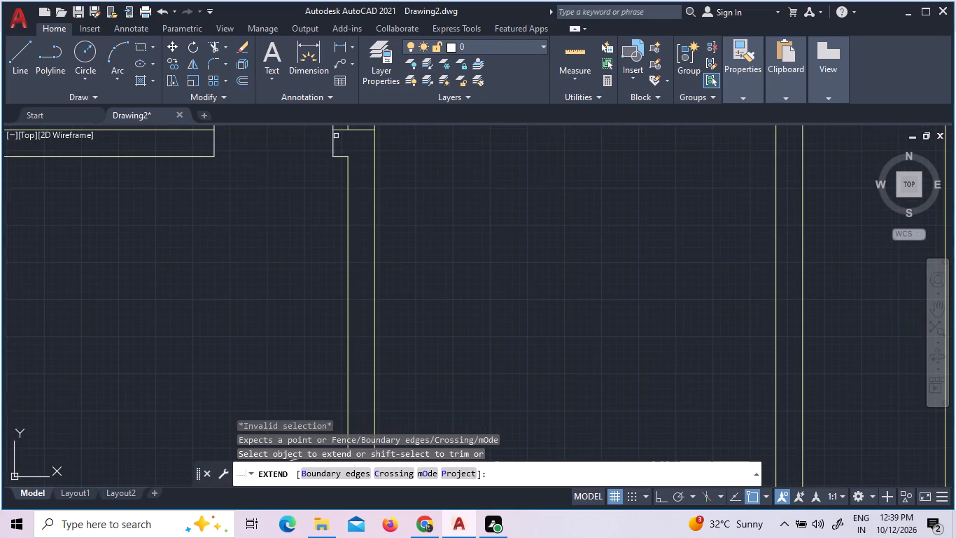
scroll(336, 136, "up", 2)
left_click(344, 146)
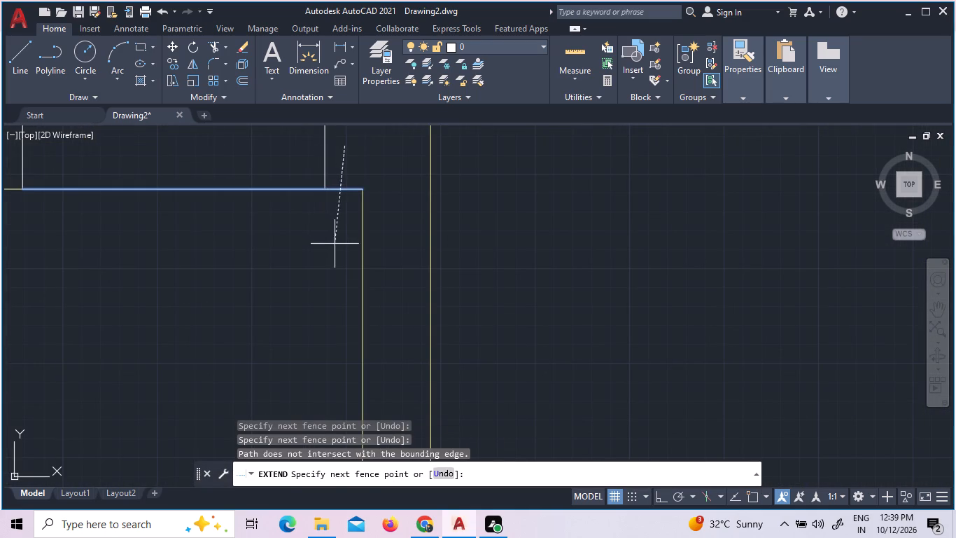
left_click(353, 263)
scroll(353, 265, "down", 3)
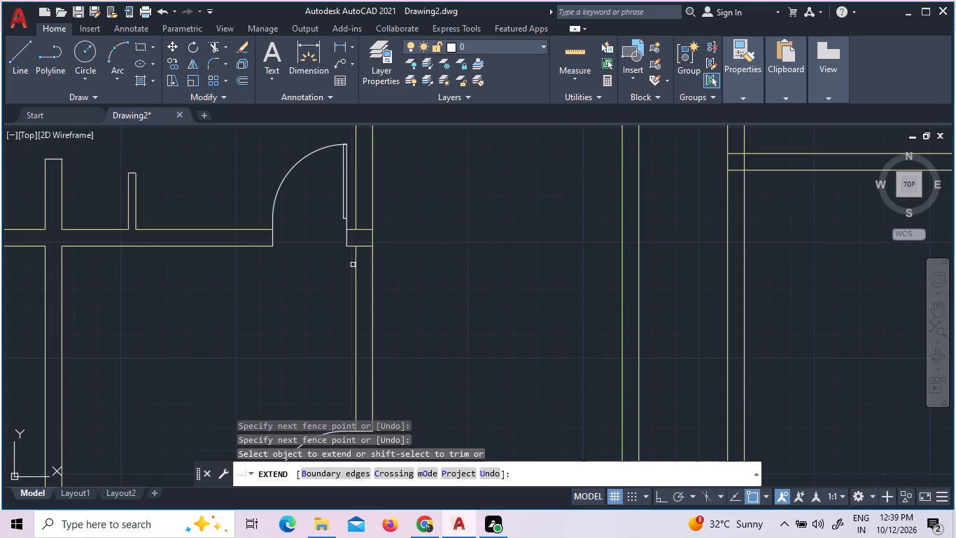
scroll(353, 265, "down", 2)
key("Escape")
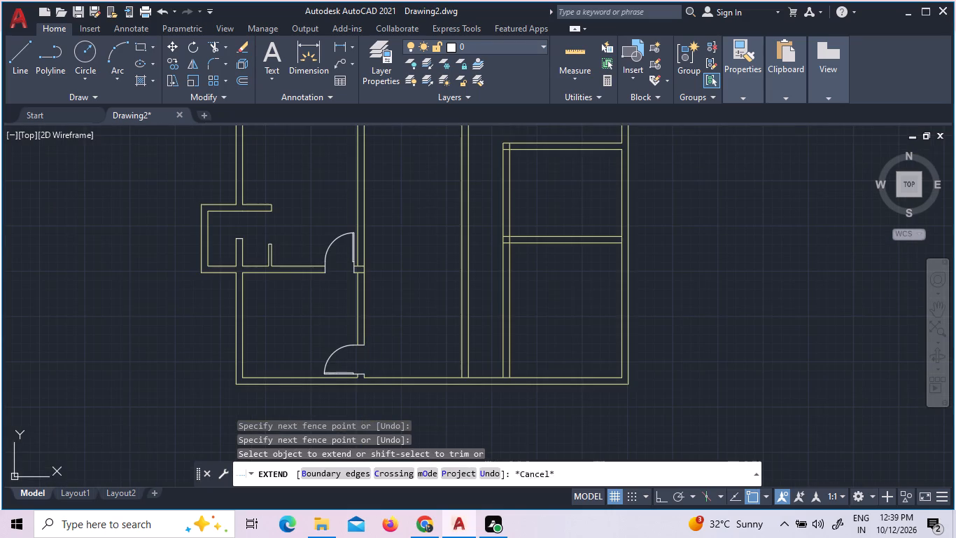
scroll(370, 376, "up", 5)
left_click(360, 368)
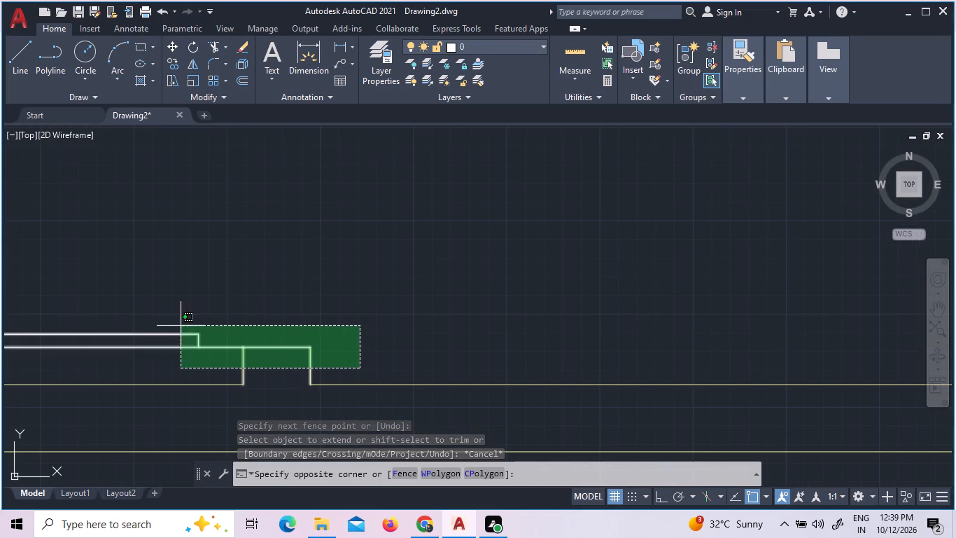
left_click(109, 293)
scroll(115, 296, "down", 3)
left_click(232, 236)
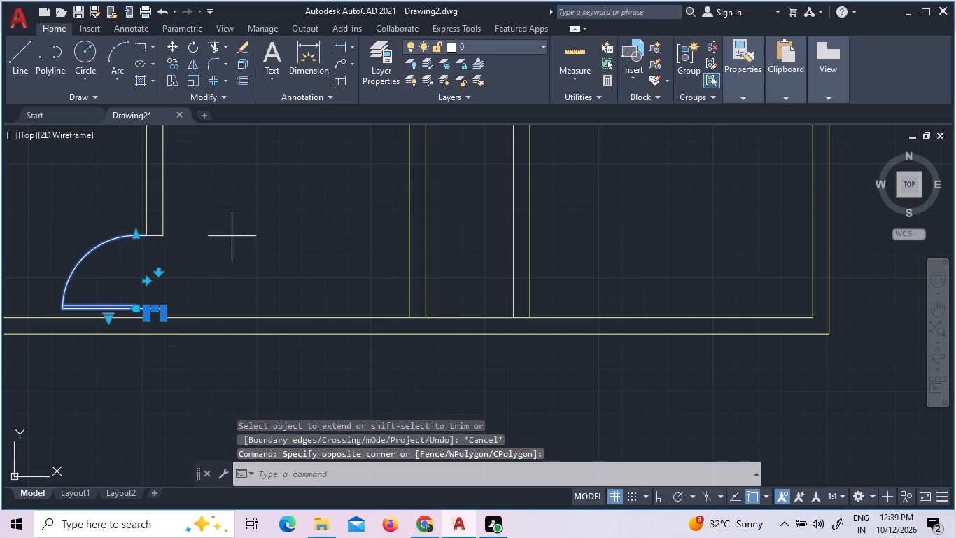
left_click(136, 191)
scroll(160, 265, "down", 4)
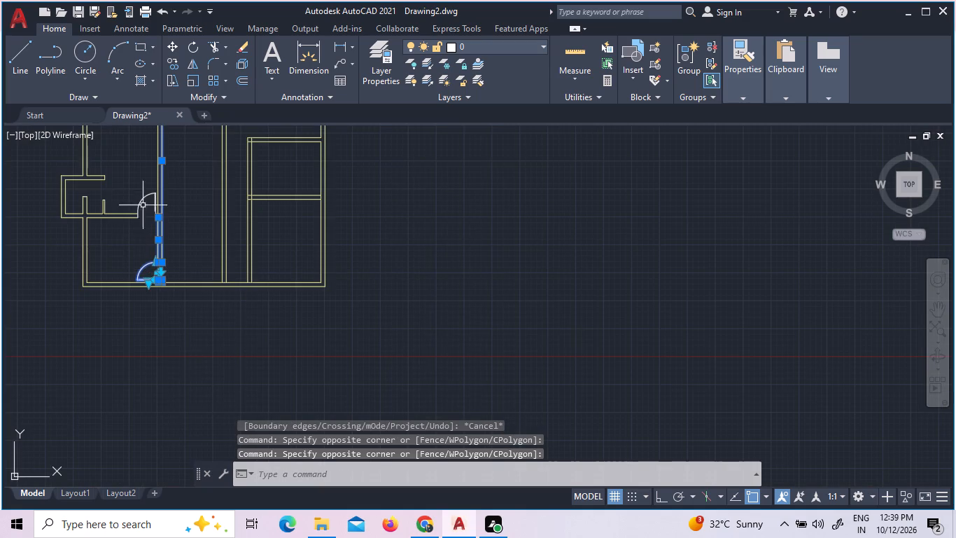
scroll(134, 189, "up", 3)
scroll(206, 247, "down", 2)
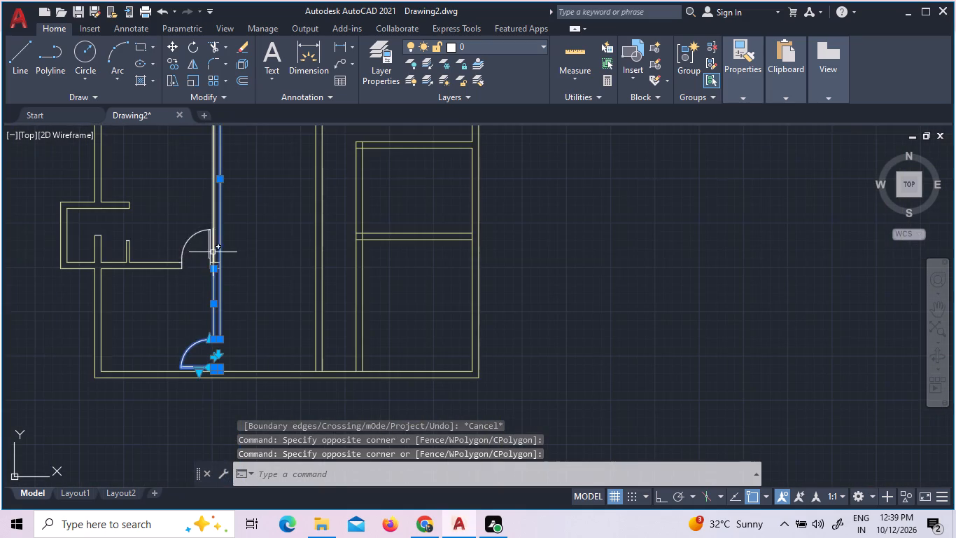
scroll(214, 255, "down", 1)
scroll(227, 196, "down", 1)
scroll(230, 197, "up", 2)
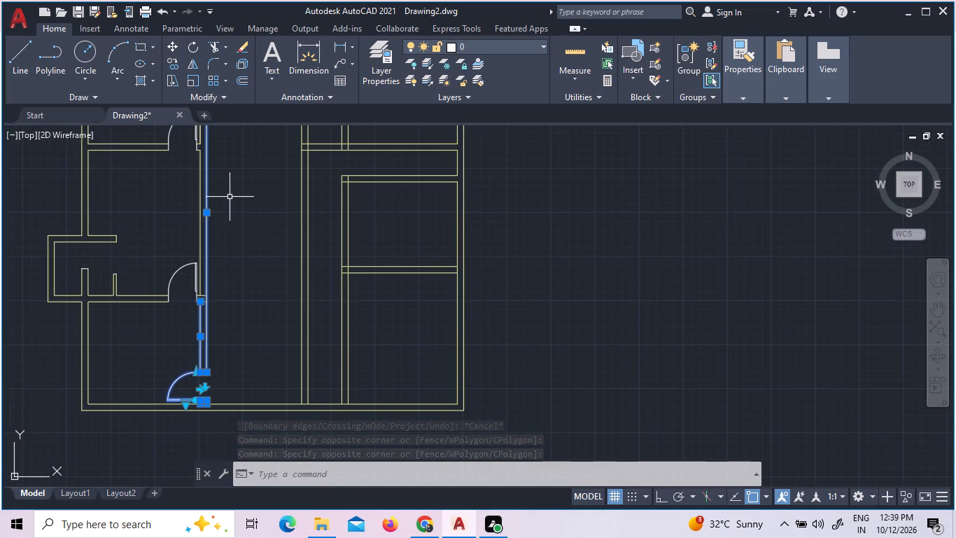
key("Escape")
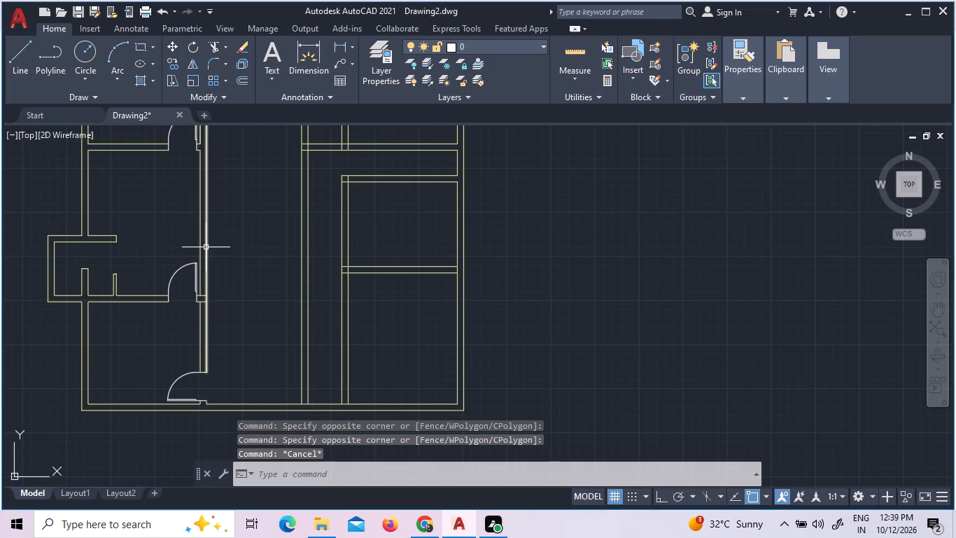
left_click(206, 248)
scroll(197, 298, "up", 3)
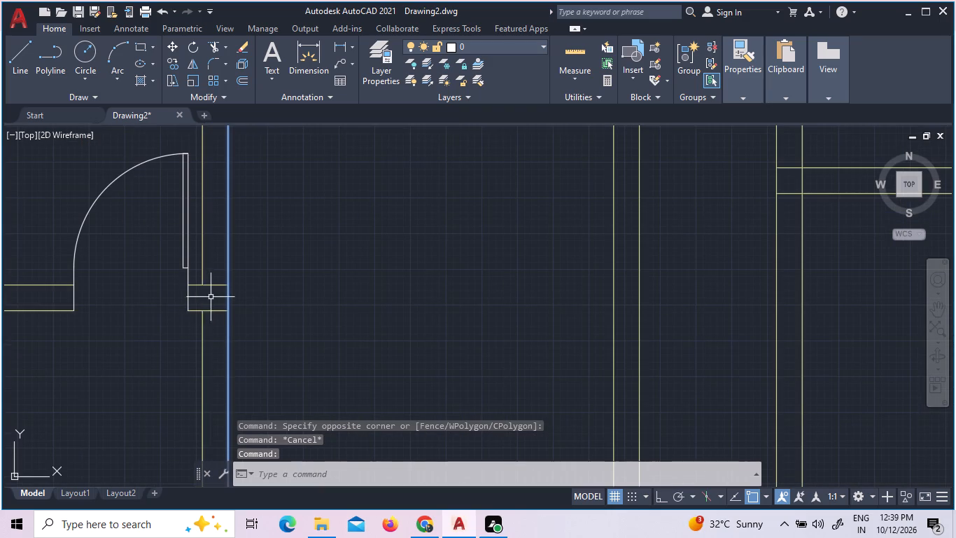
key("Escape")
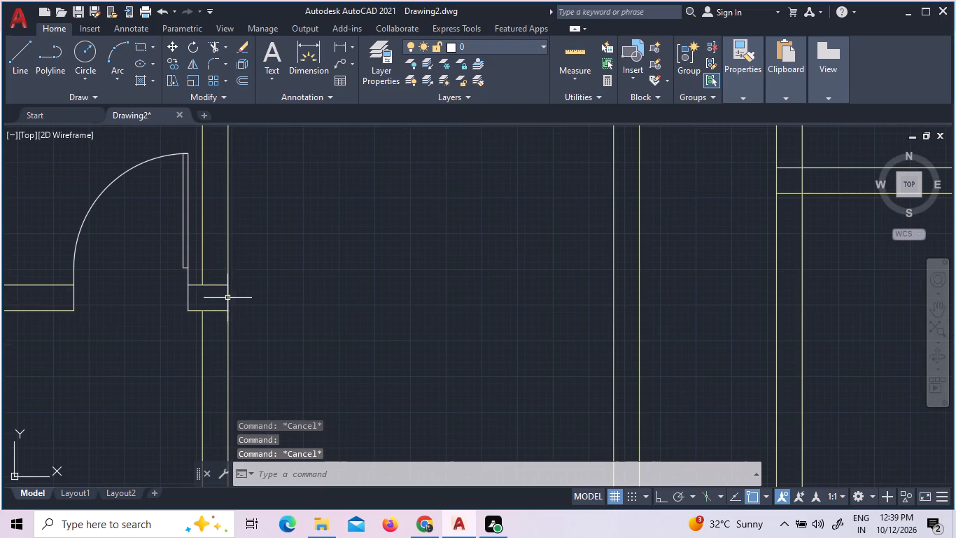
Trim the east face line of the southwest room's east wall between the two extended door stub lines.
type("tr")
key("space")
left_click(233, 296)
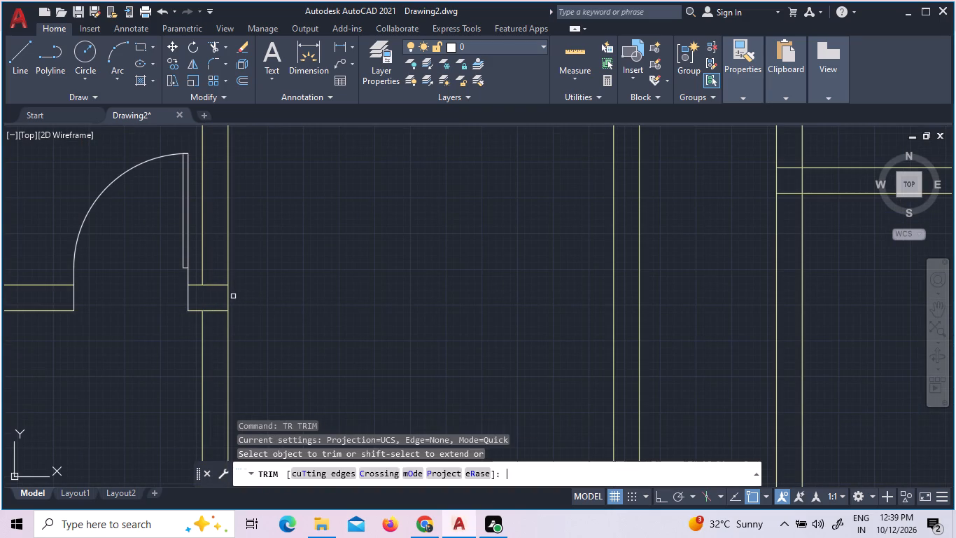
left_click(220, 292)
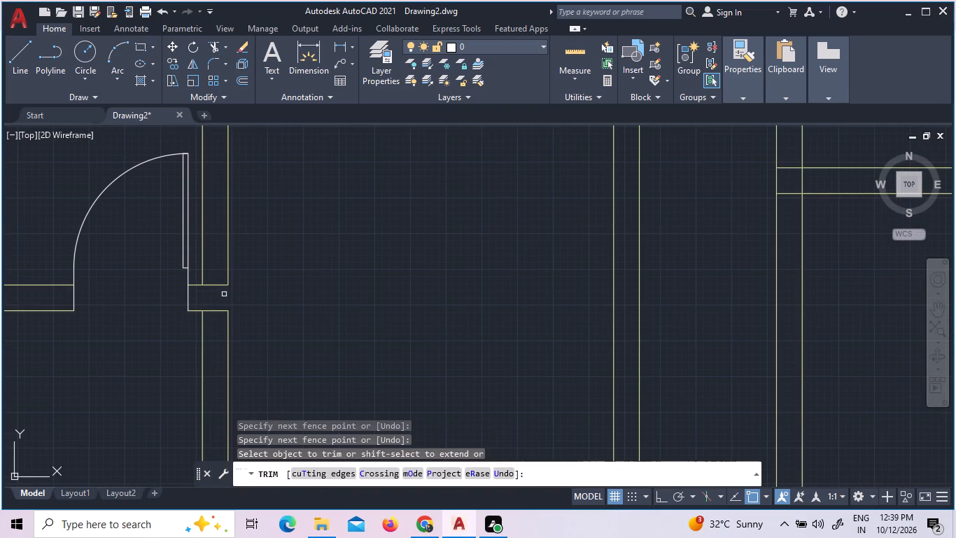
scroll(224, 294, "down", 3)
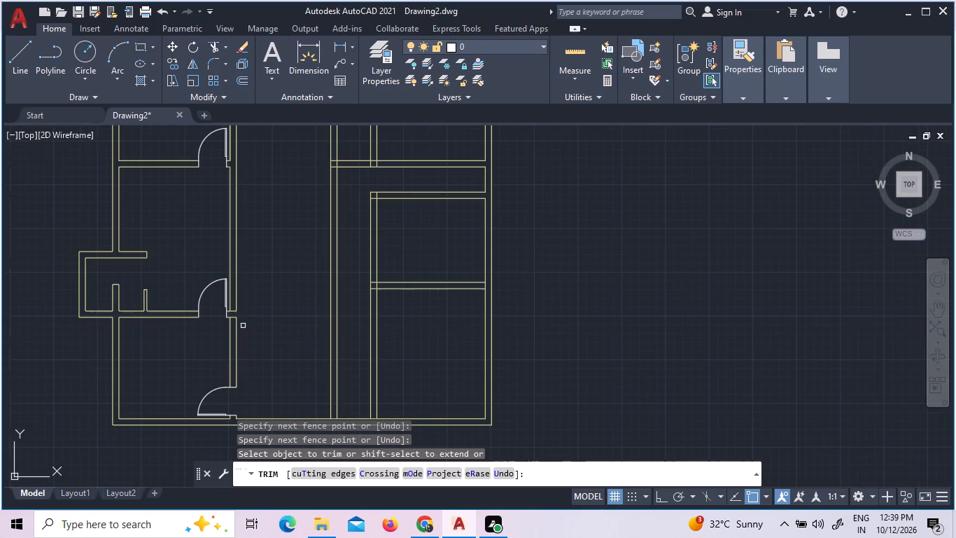
key("Escape")
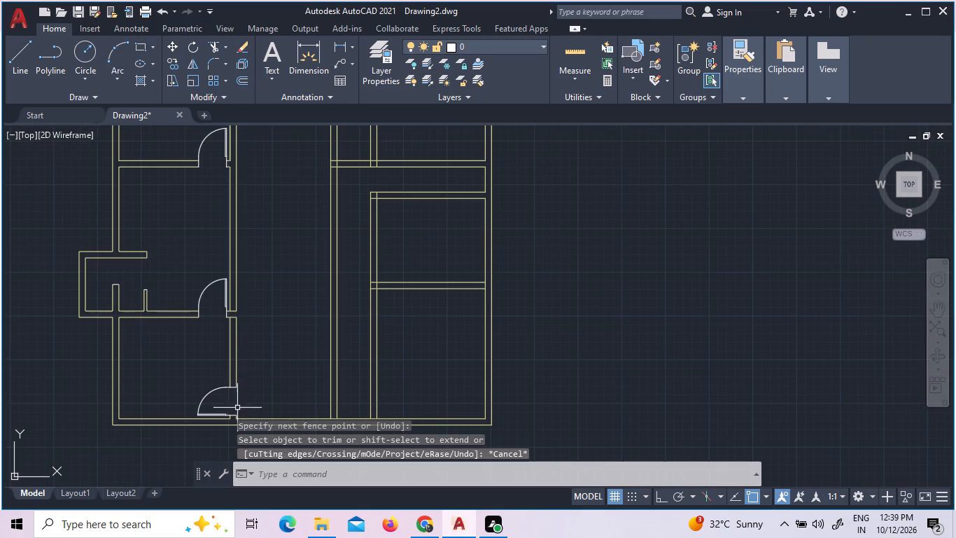
Move the southwest room's east wall segment, together with both door blocks, their jamb lines and the wall stubs, 2' west.
scroll(229, 421, "up", 3)
left_click(278, 403)
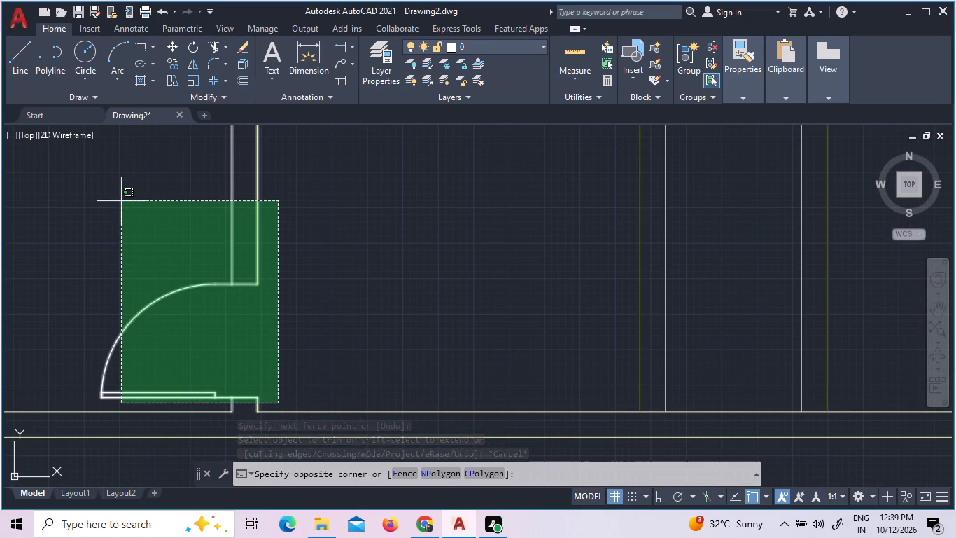
scroll(119, 200, "down", 5)
scroll(107, 176, "up", 3)
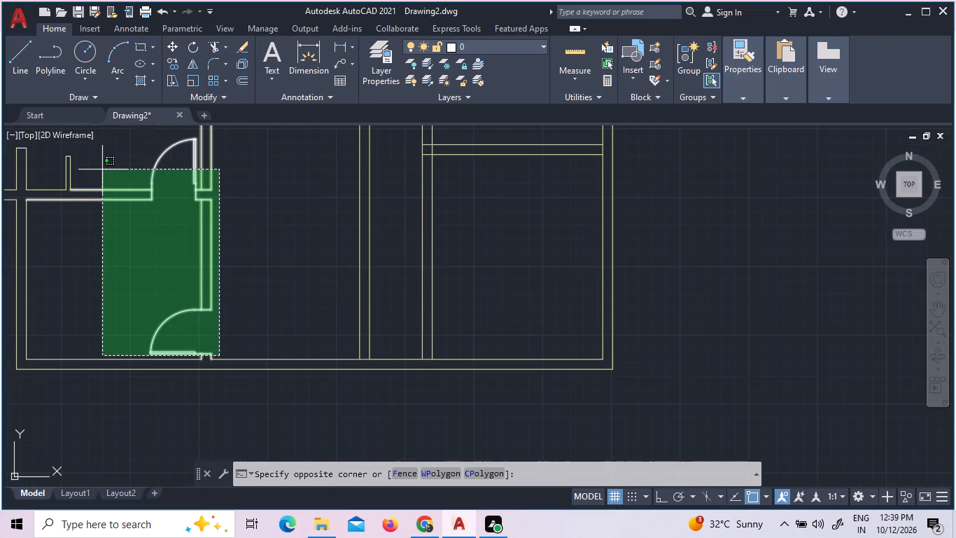
left_click(124, 229)
scroll(146, 144, "up", 3)
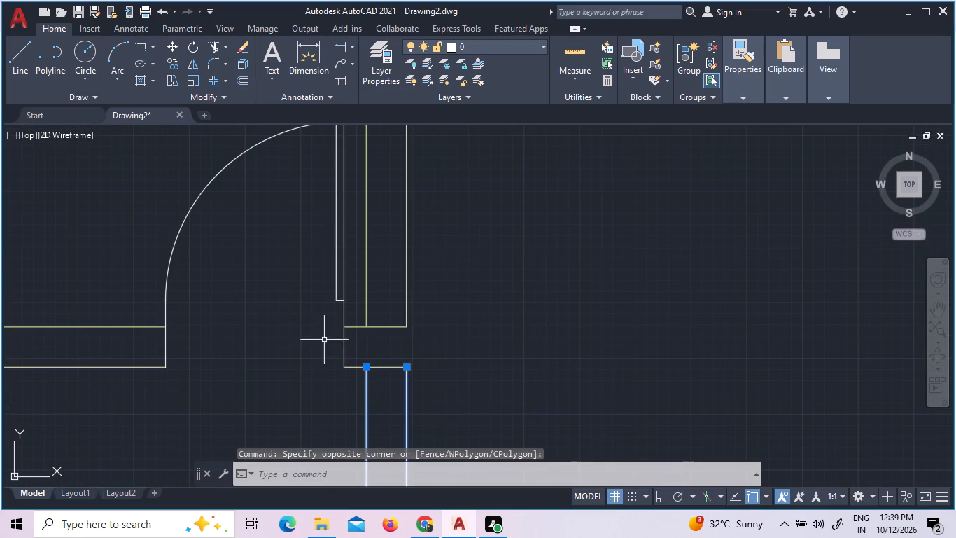
left_click(381, 373)
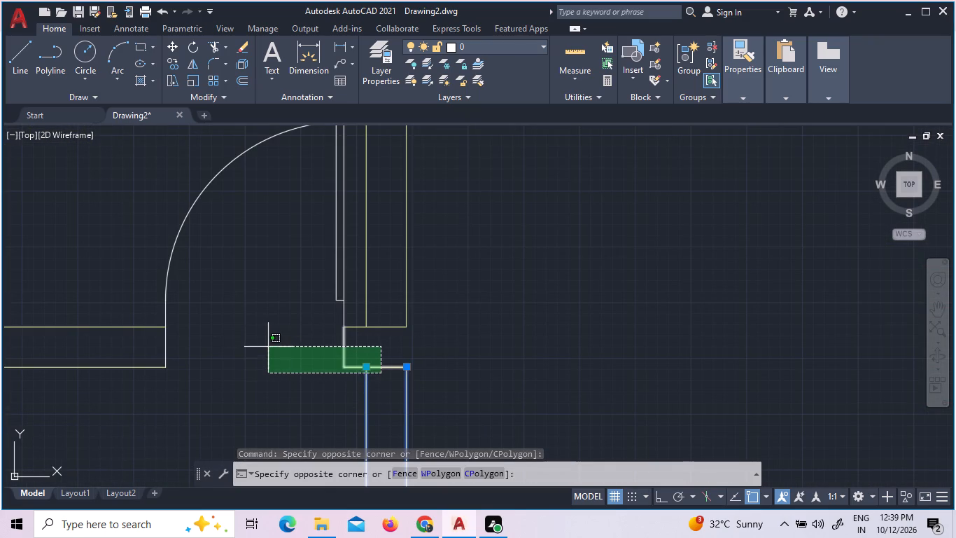
left_click(223, 347)
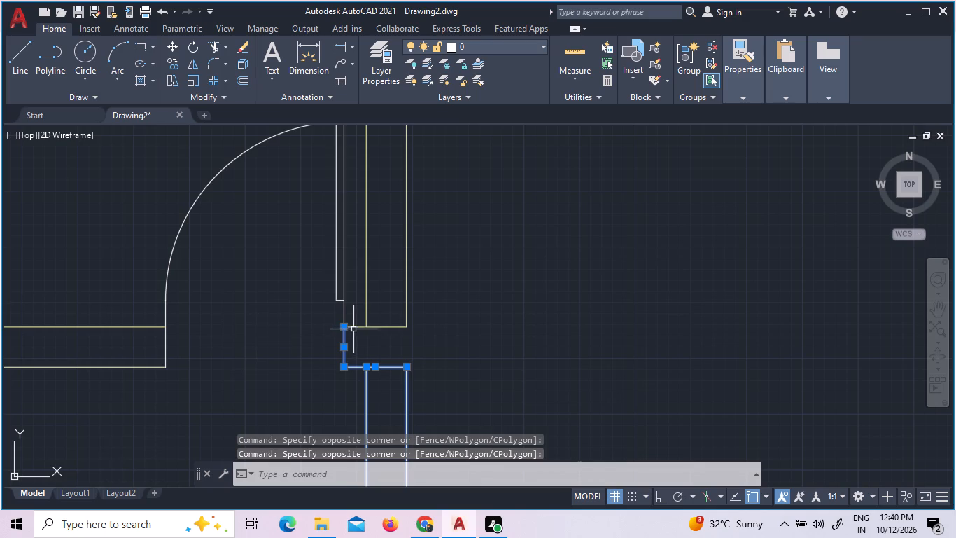
left_click(356, 327)
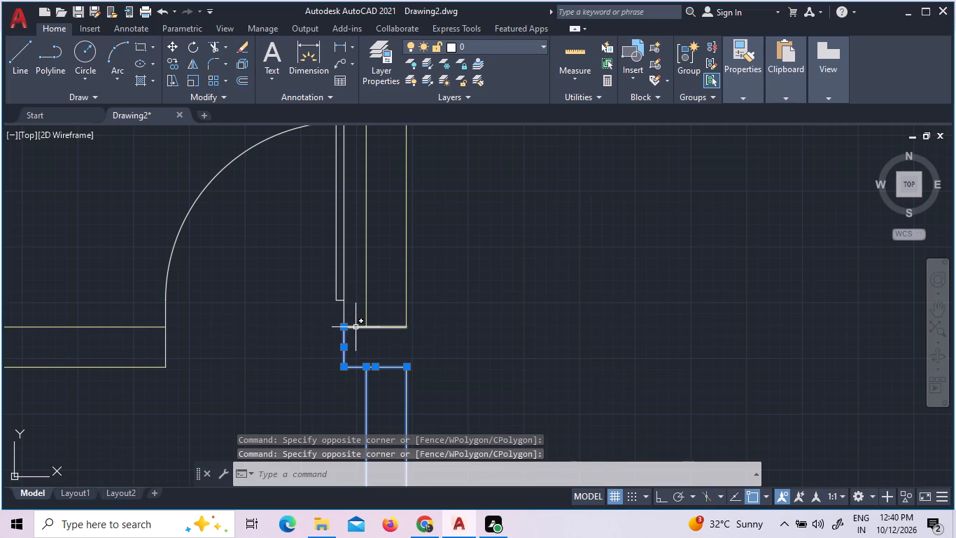
left_click(355, 315)
left_click(138, 261)
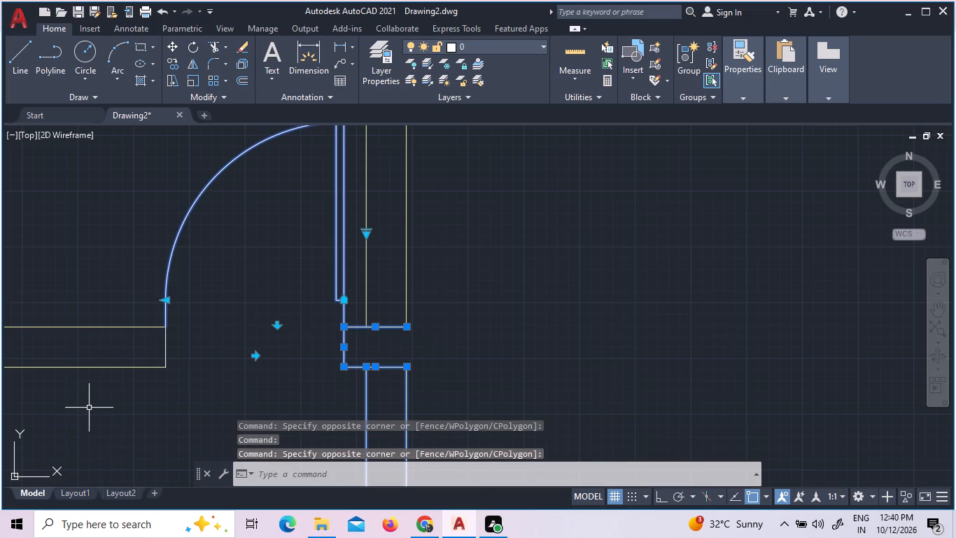
left_click(167, 344)
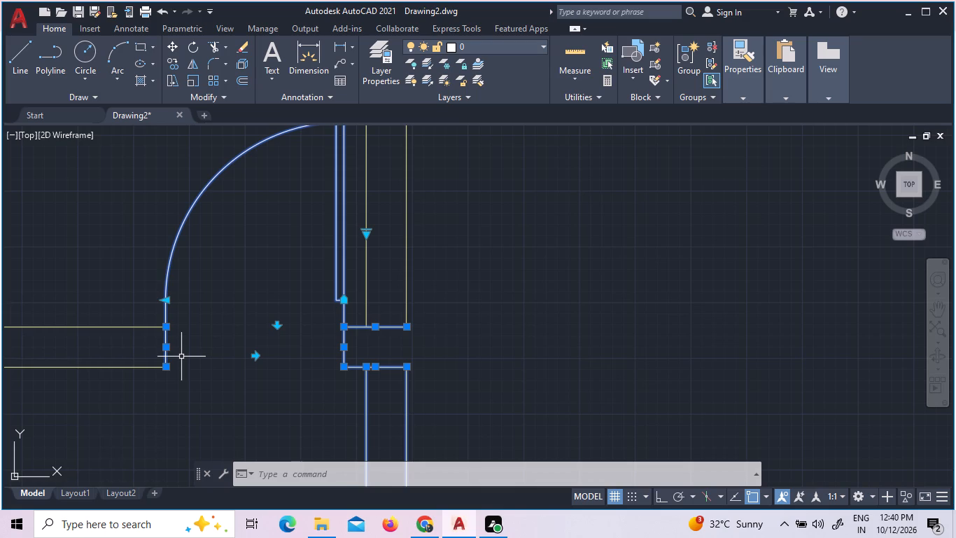
scroll(187, 311, "down", 2)
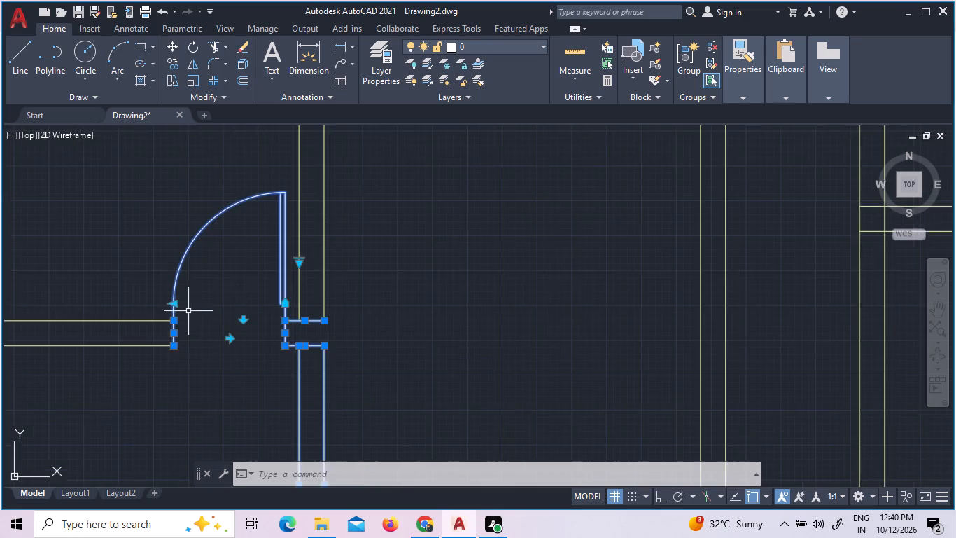
scroll(189, 311, "down", 2)
scroll(189, 394, "up", 2)
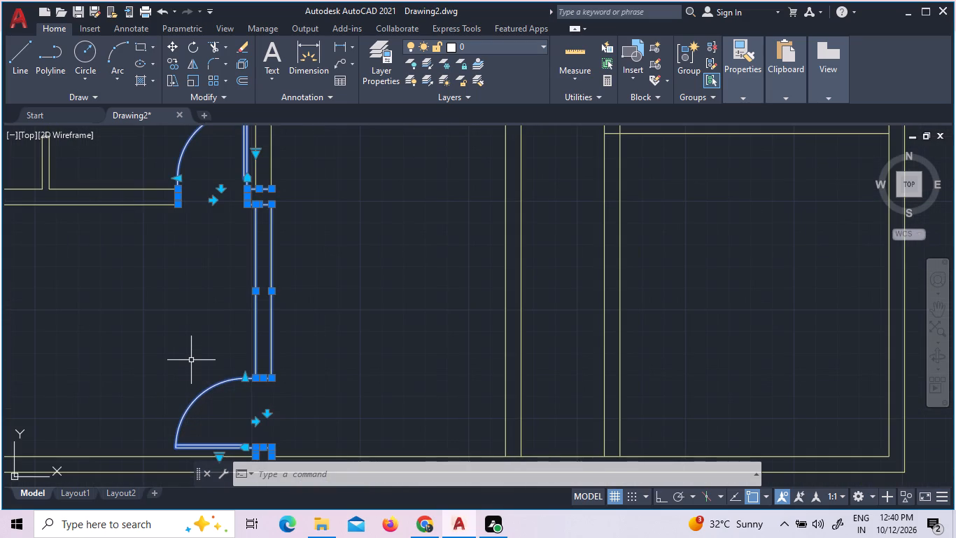
right_click(191, 360)
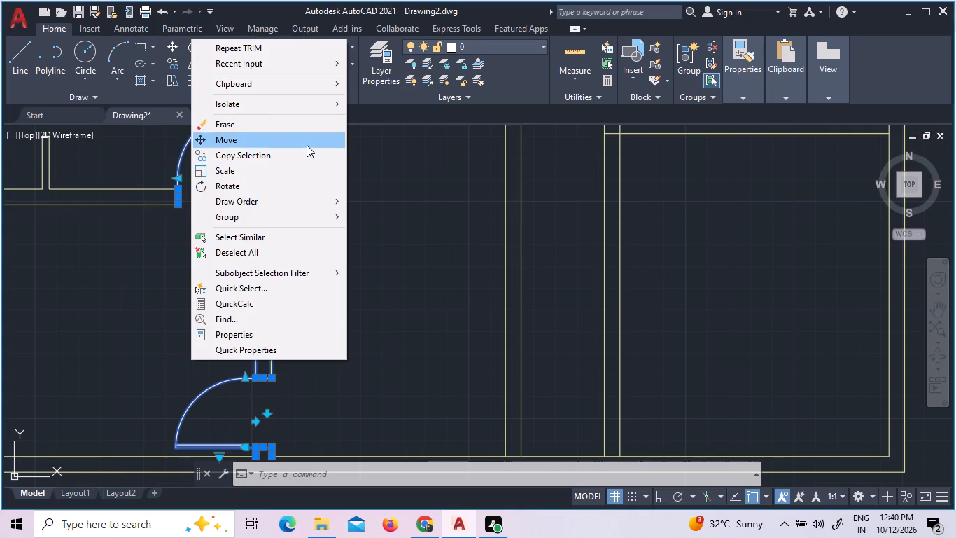
left_click(307, 145)
scroll(311, 232, "down", 1)
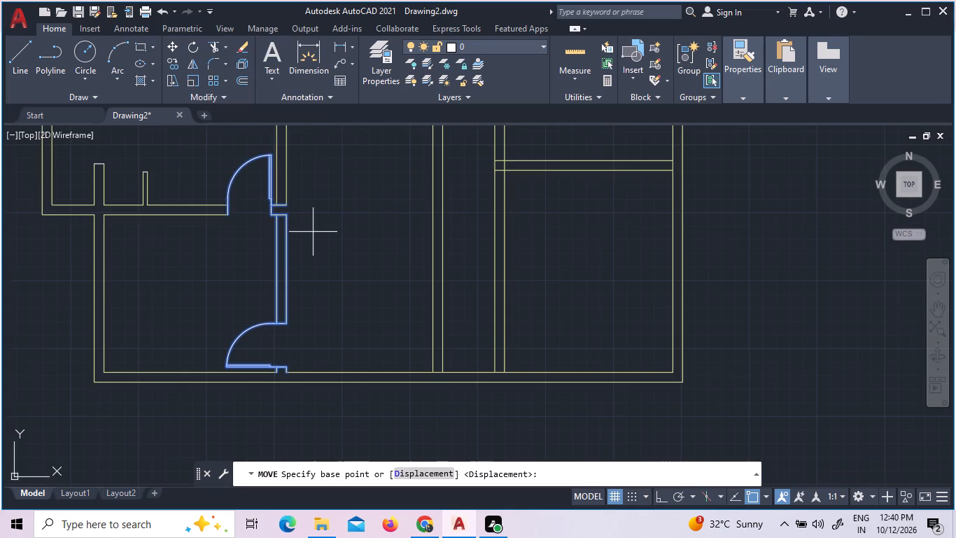
scroll(284, 385, "up", 2)
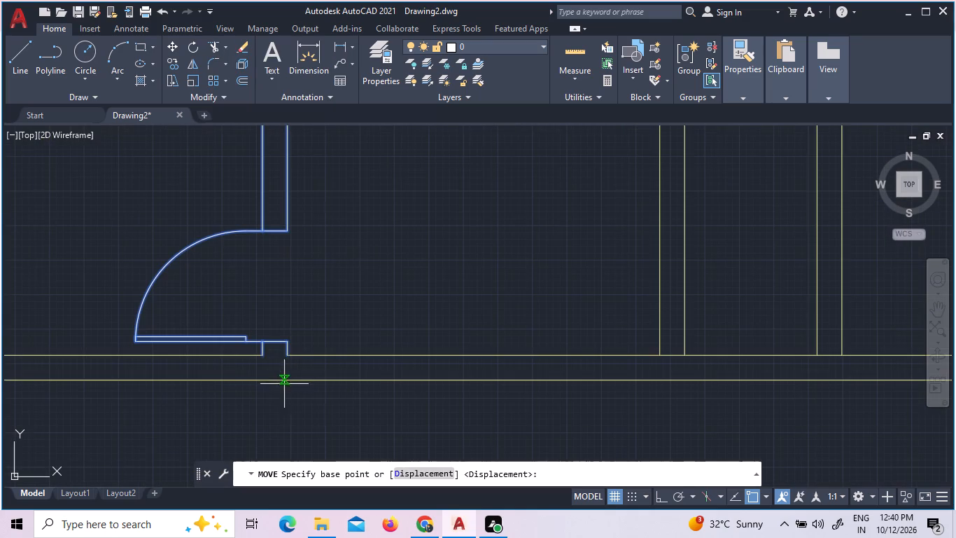
left_click(287, 354)
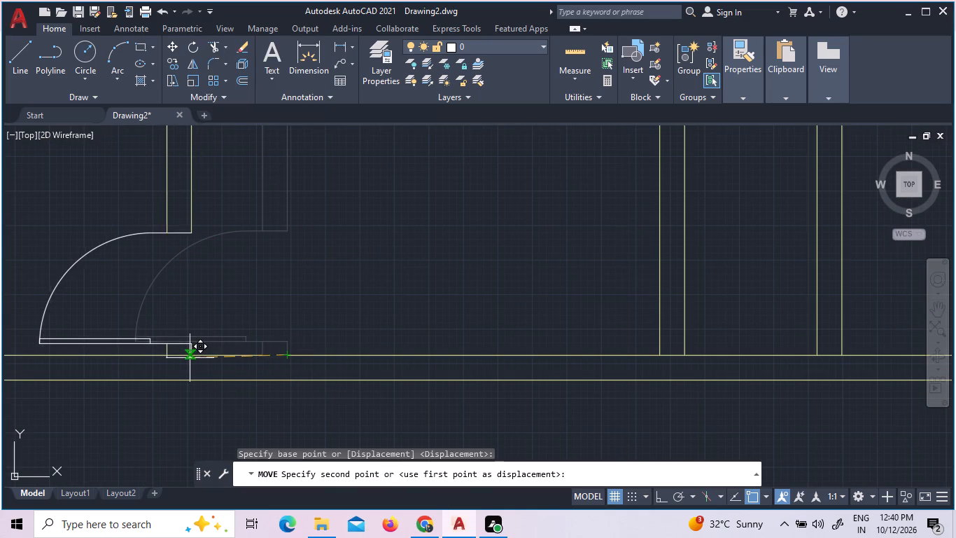
type("2'")
key("Return")
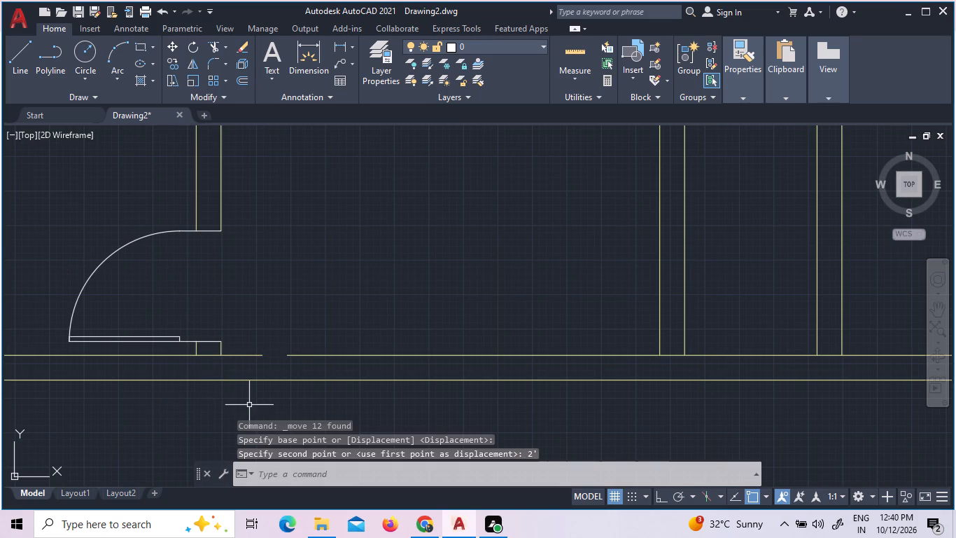
Check the southwest room's dimensions around the moved wall with Quick Measure.
scroll(255, 399, "down", 4)
scroll(433, 284, "down", 1)
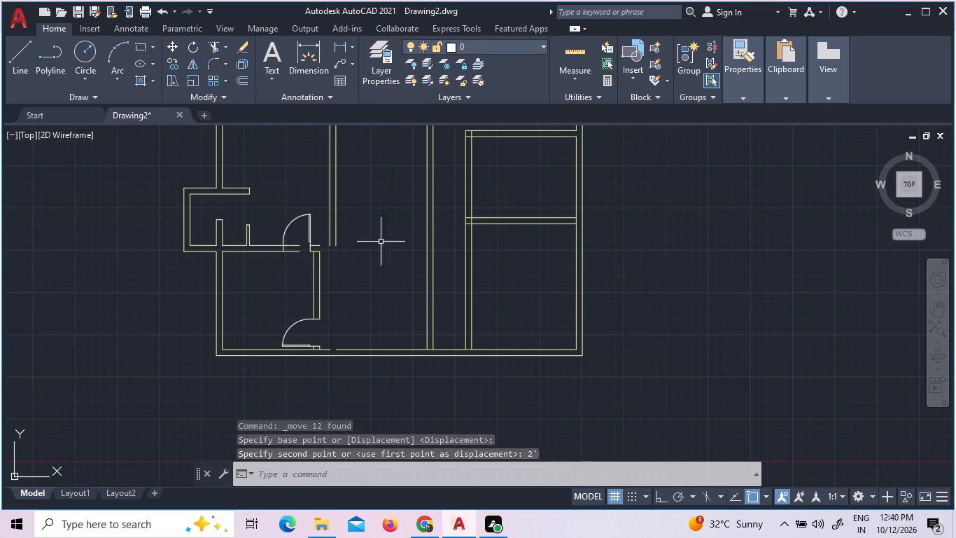
left_click(583, 73)
left_click(599, 106)
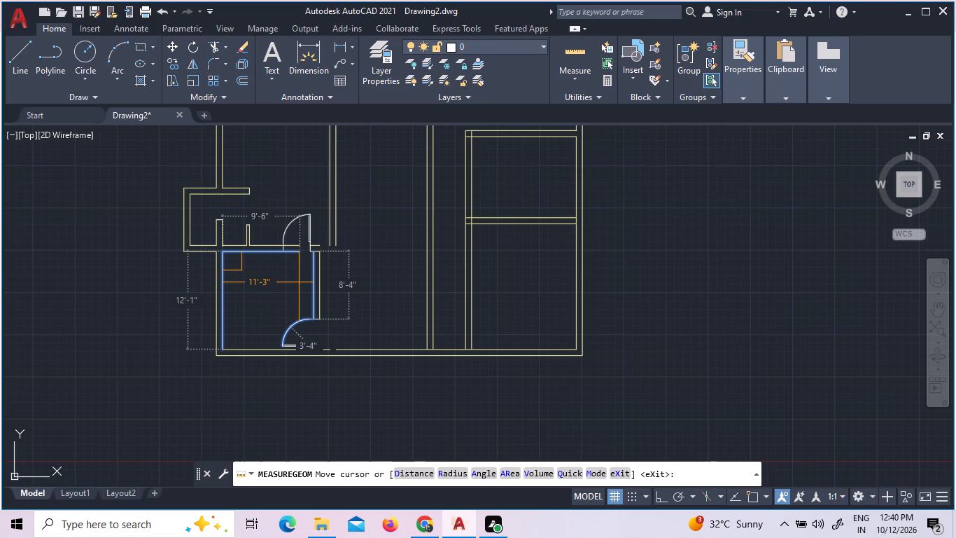
scroll(300, 281, "up", 1)
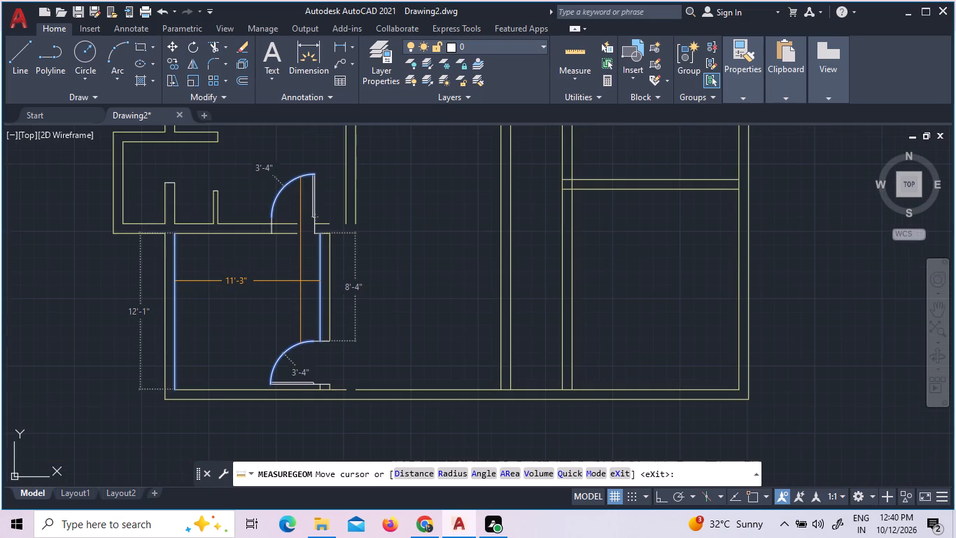
key("Escape")
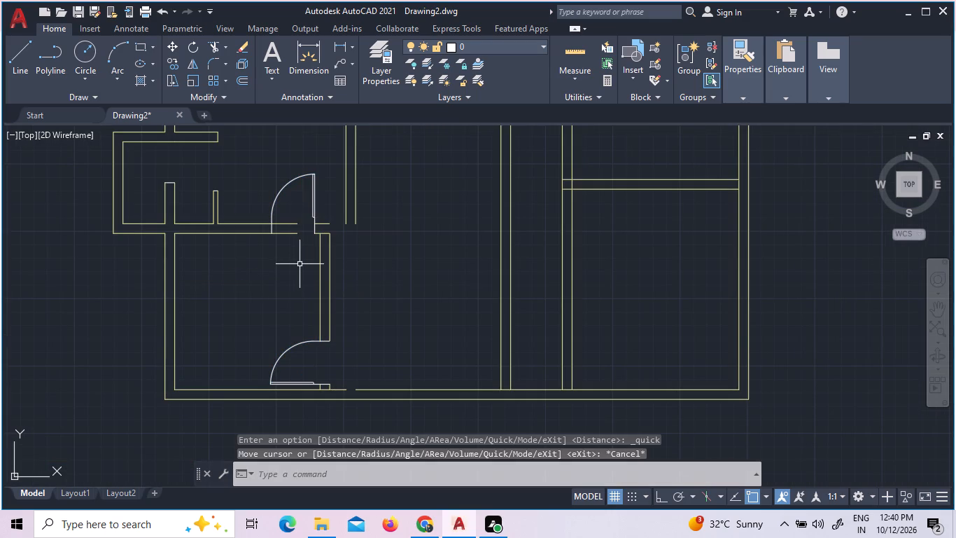
Join the two inner face lines of the south wall across the gap at the moved partition's former position.
type("j")
key("space")
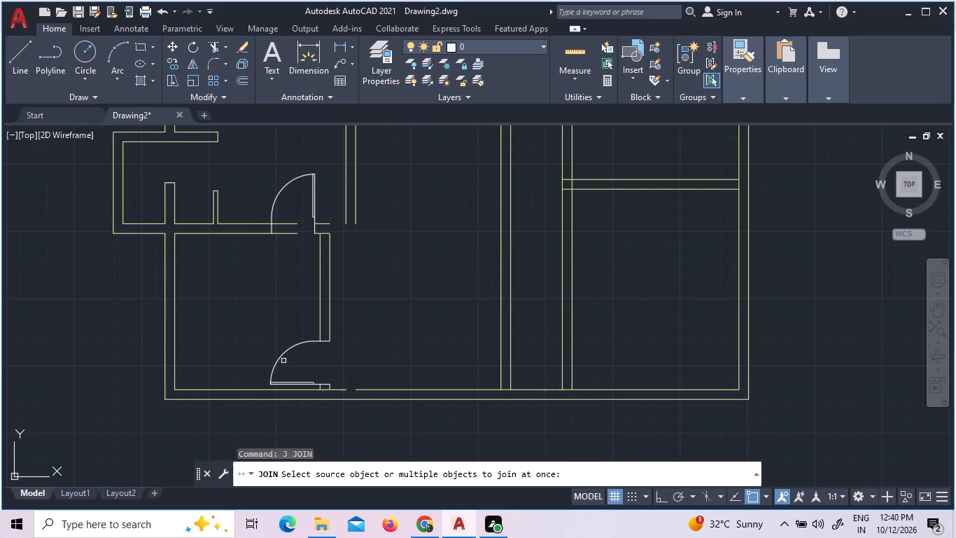
left_click(341, 391)
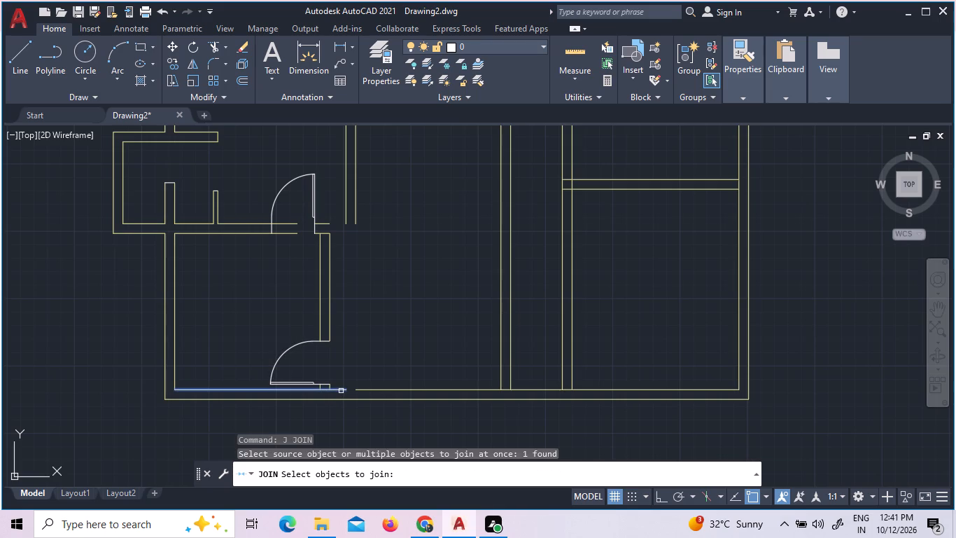
left_click(381, 389)
key("space")
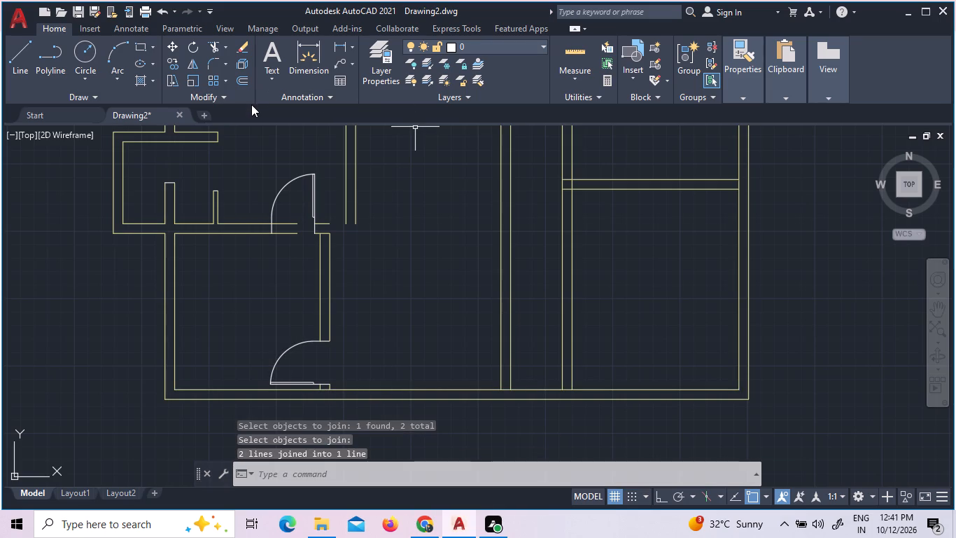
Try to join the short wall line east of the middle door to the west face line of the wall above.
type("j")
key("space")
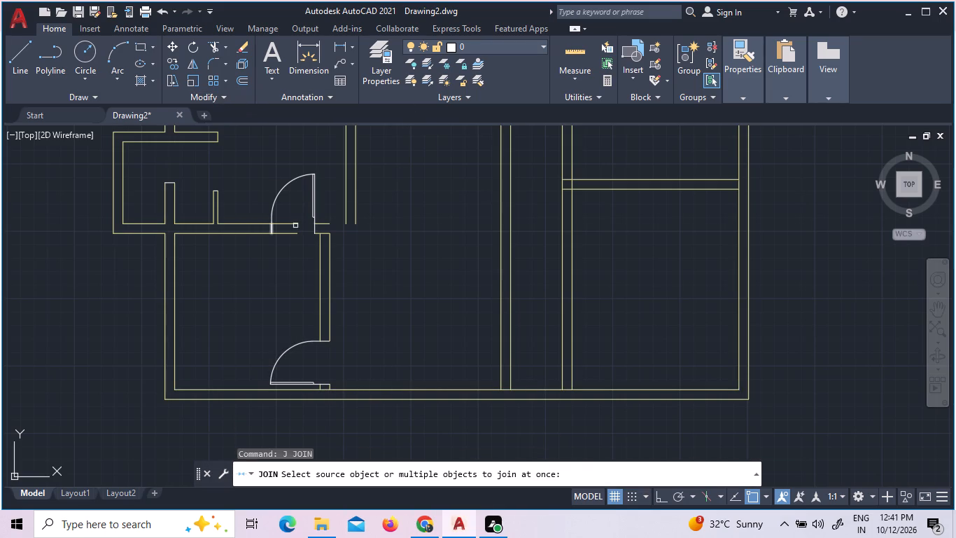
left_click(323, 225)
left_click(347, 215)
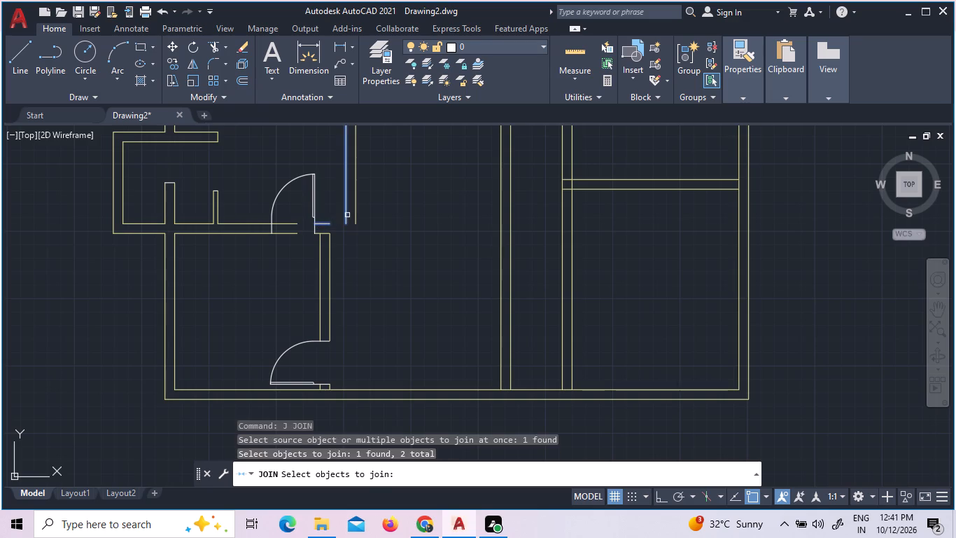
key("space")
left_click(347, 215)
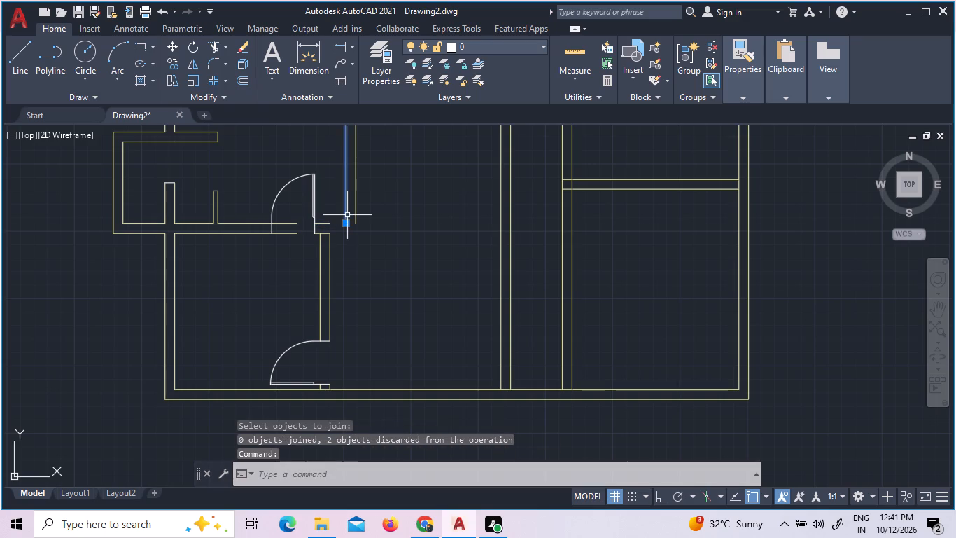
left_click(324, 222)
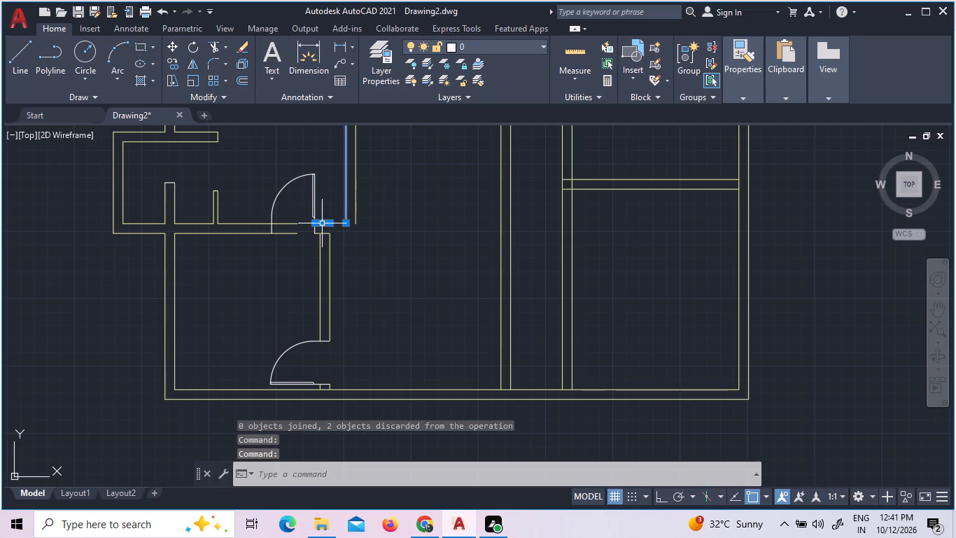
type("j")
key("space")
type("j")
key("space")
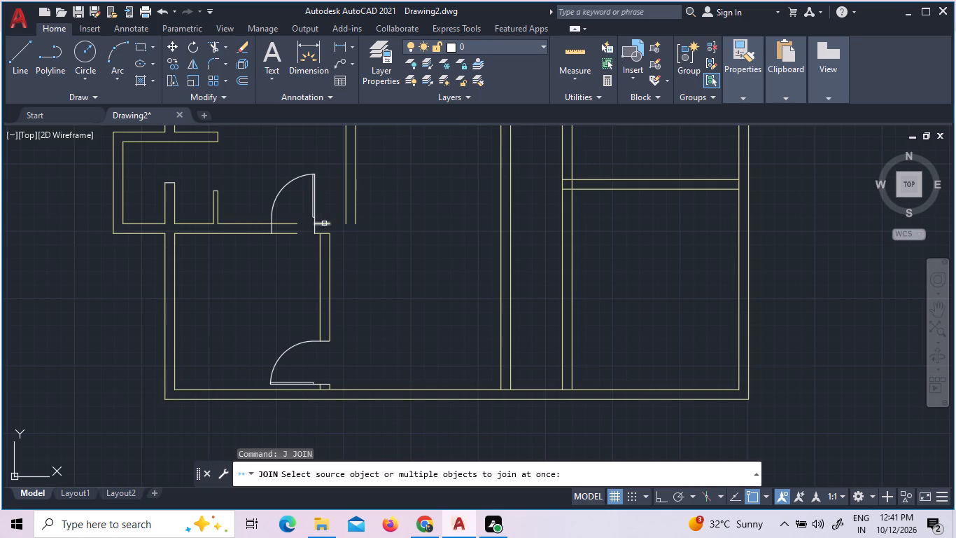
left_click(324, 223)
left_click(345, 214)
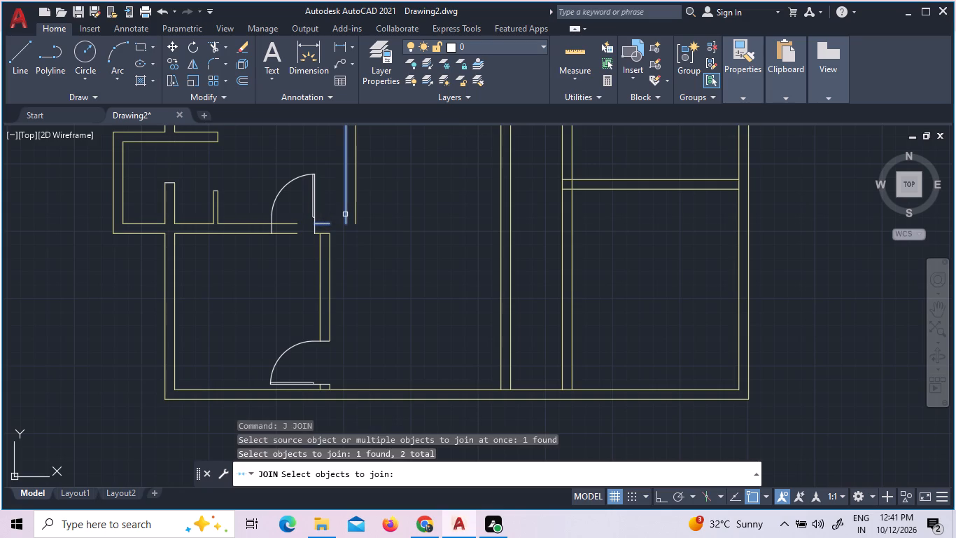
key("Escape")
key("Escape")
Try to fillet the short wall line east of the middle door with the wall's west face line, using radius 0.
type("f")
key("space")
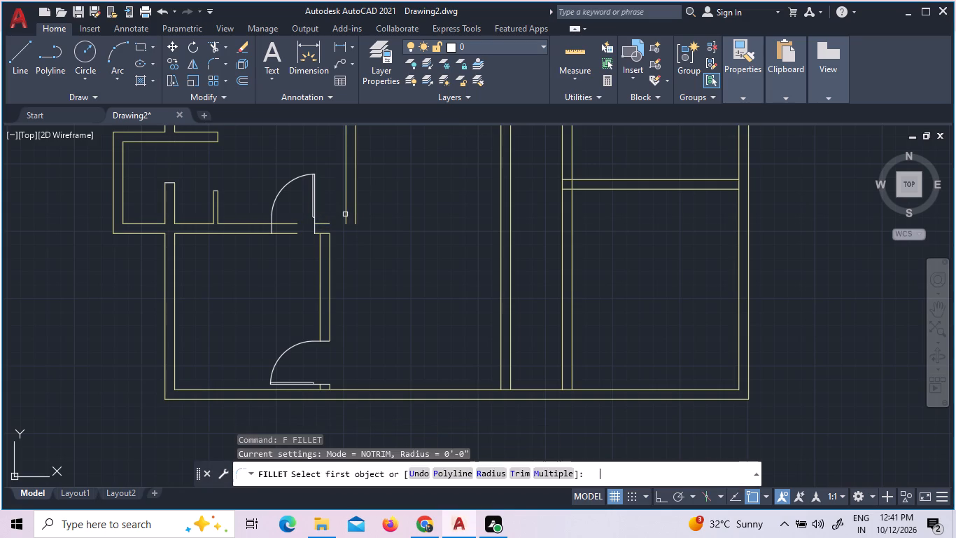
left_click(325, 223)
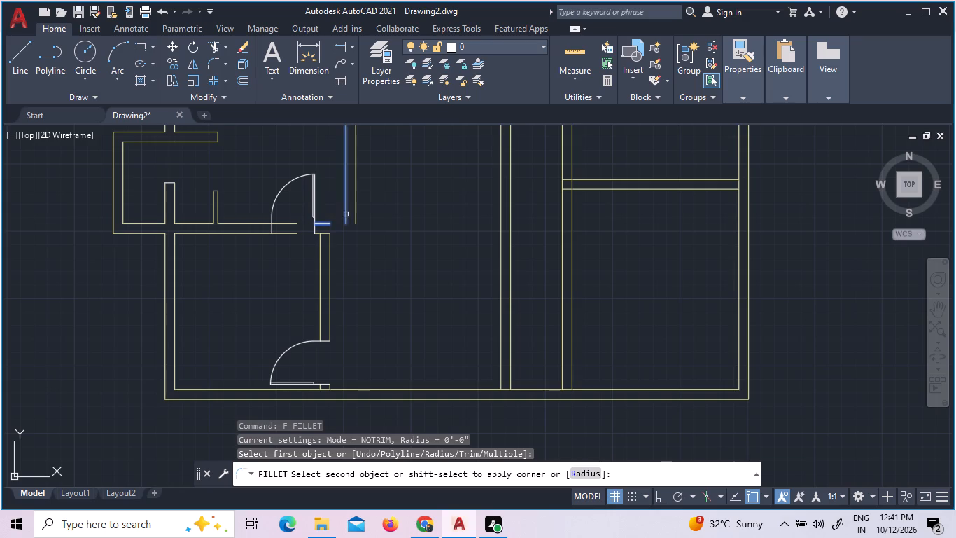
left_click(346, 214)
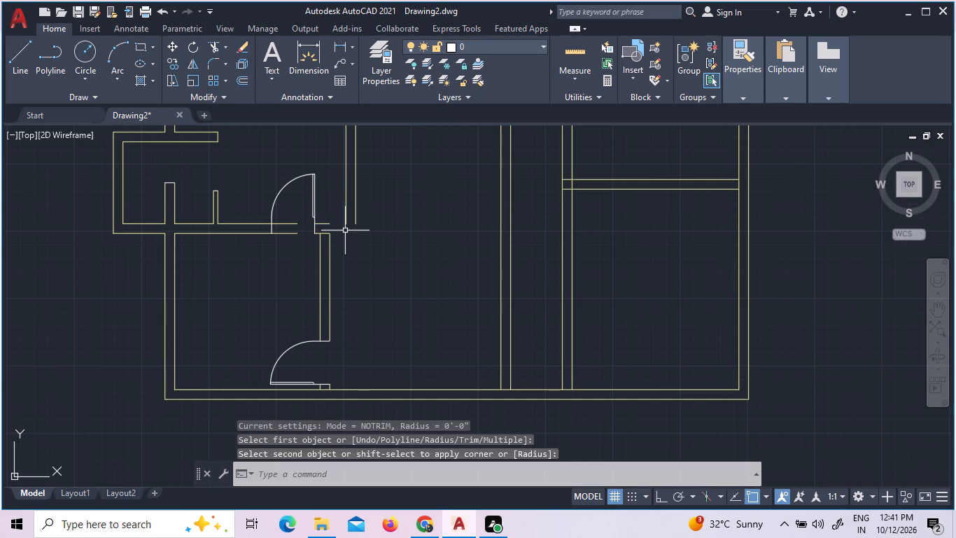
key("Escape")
Extend the short wall lines east of the middle door and the adjoining wall's east face line to close the corner.
type("eex")
key("space")
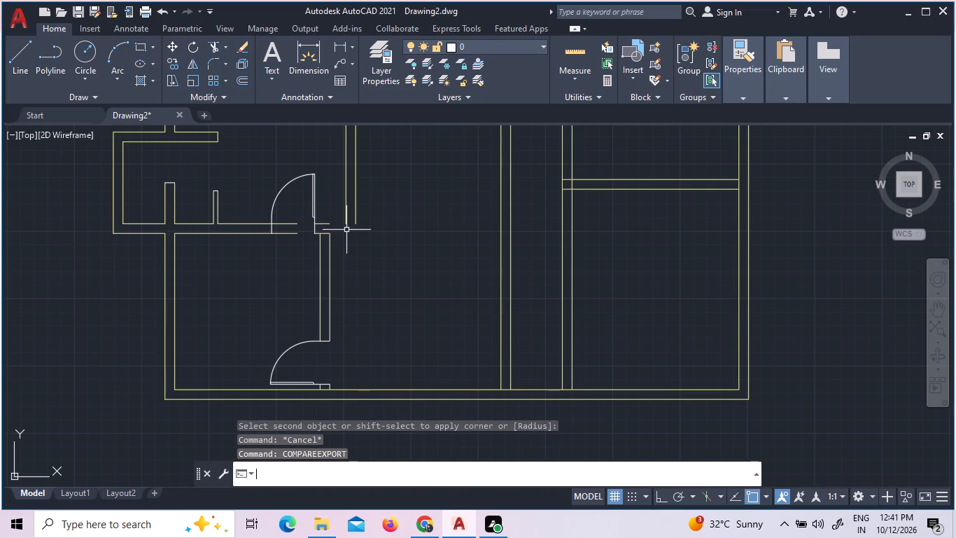
type("ee")
key("BackSpace")
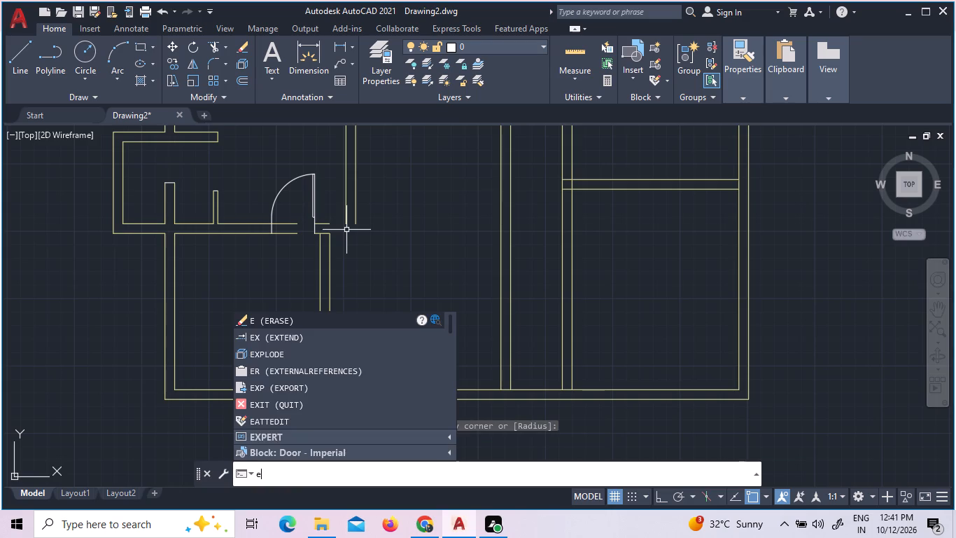
type("x")
key("space")
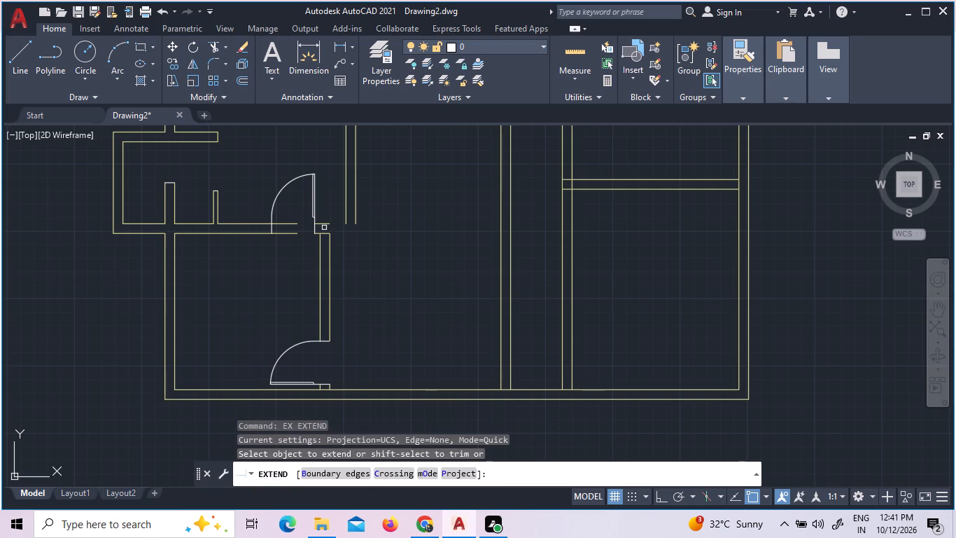
left_click(327, 223)
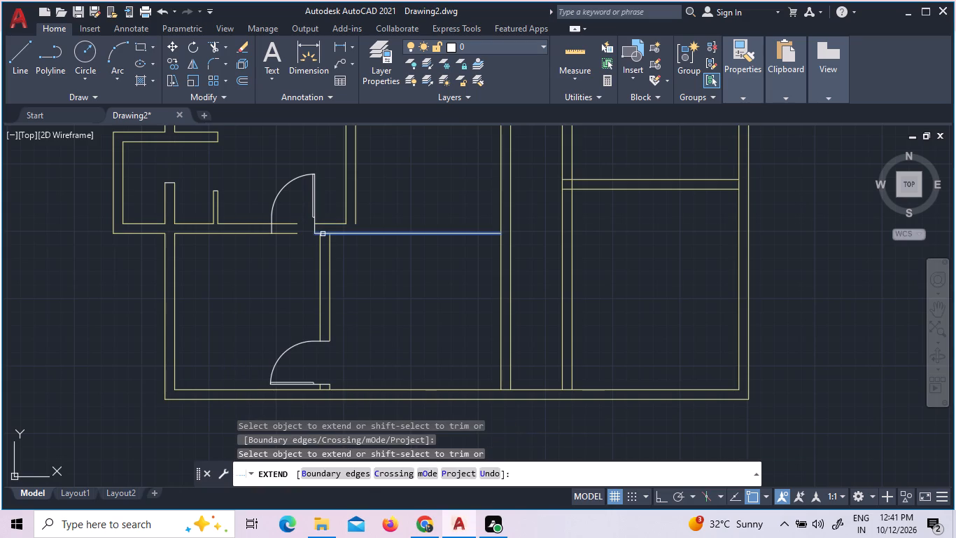
left_click(323, 234)
left_click(357, 213)
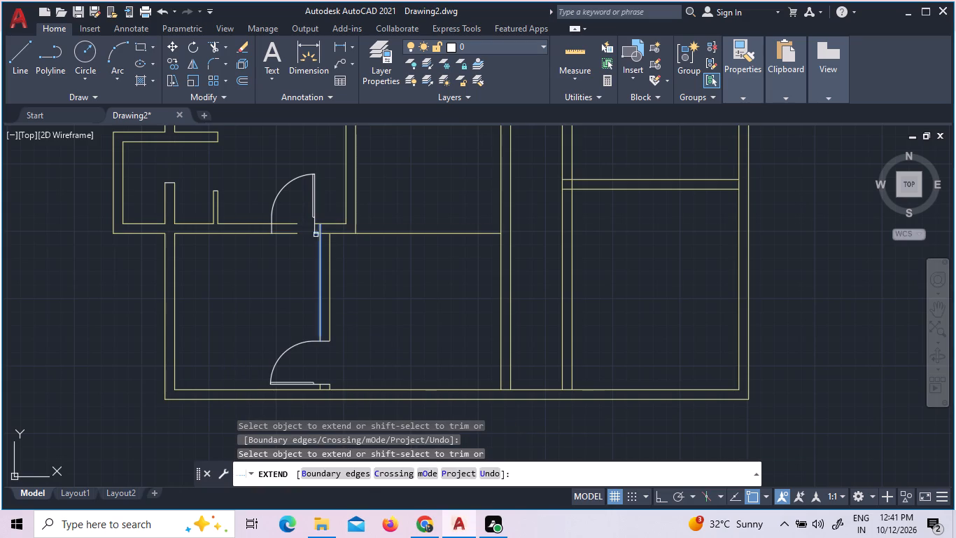
Extend both face lines of the wall west of the middle door eastward across the door opening.
left_click(283, 235)
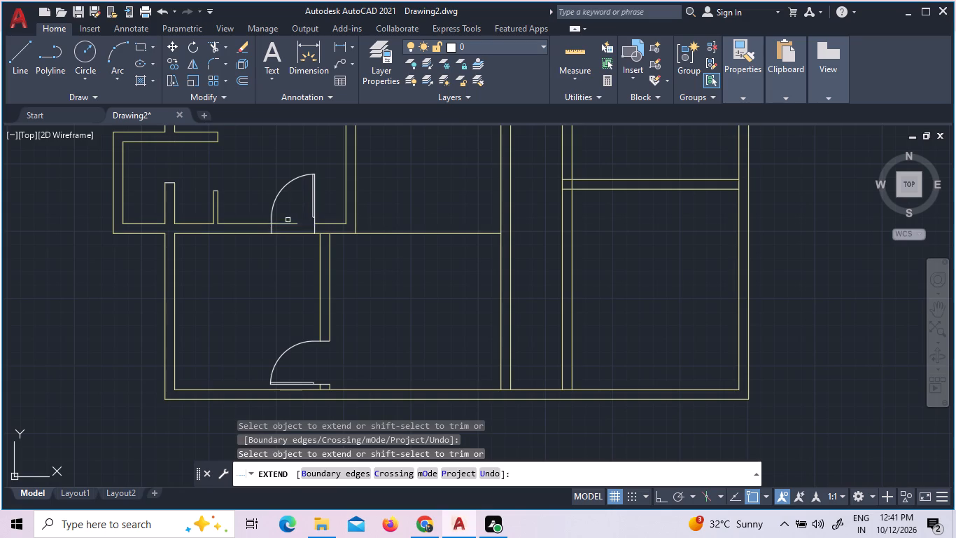
left_click(288, 220)
left_click(287, 223)
left_click(293, 228)
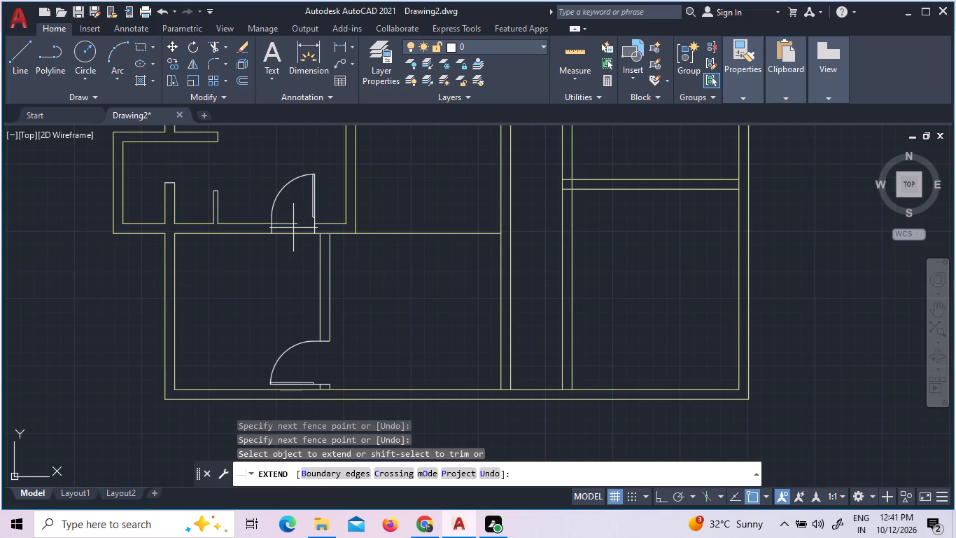
left_click(288, 214)
key("Escape")
key("Escape")
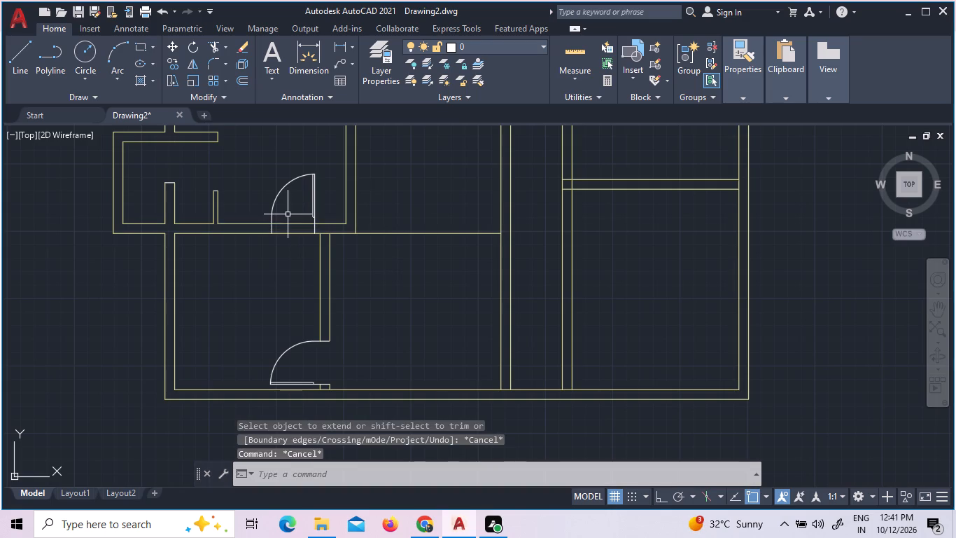
Trim both wall face lines between the jambs of the middle door.
type("tr")
key("space")
key("space")
left_click(288, 214)
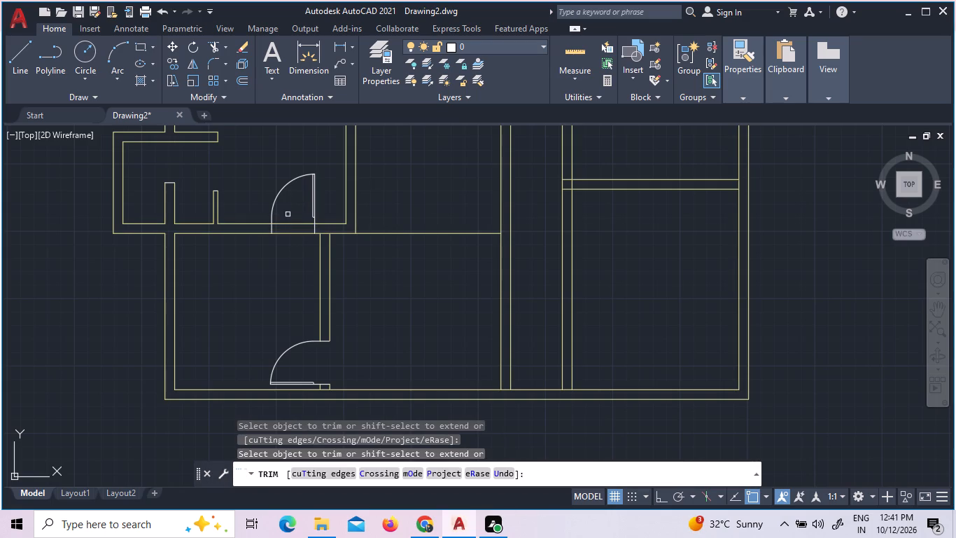
left_click(286, 251)
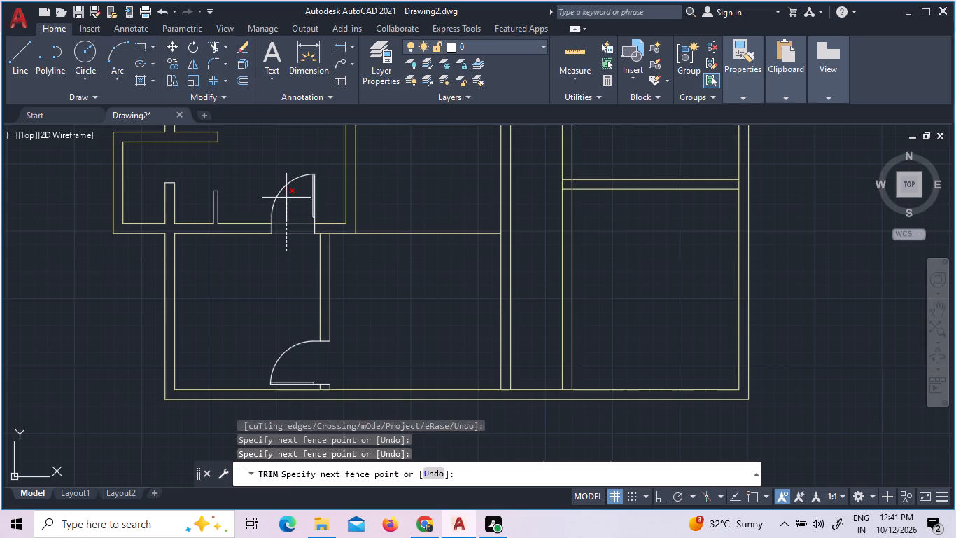
left_click(286, 198)
Trim the extended line past the closed wall corner and the line crossing the top of the southwest room's east wall.
left_click(374, 247)
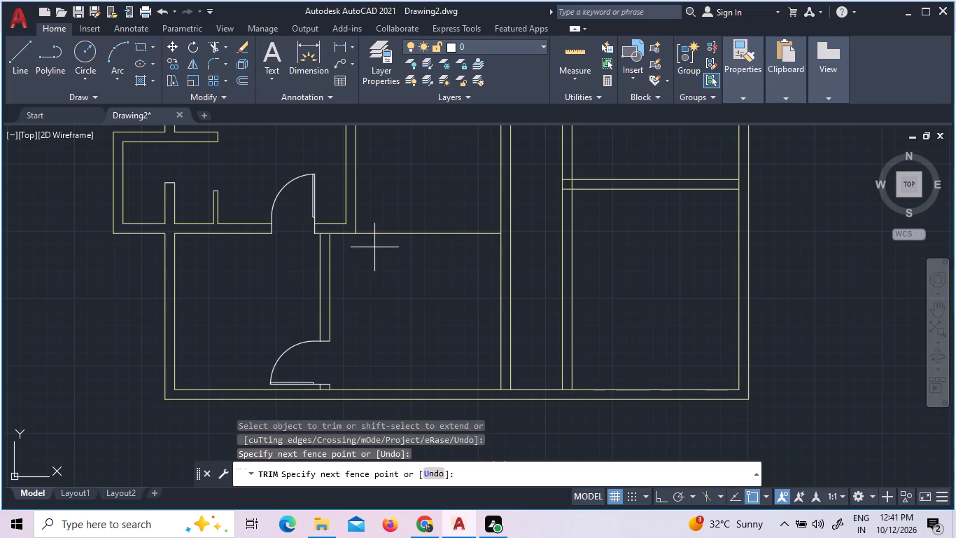
left_click(386, 221)
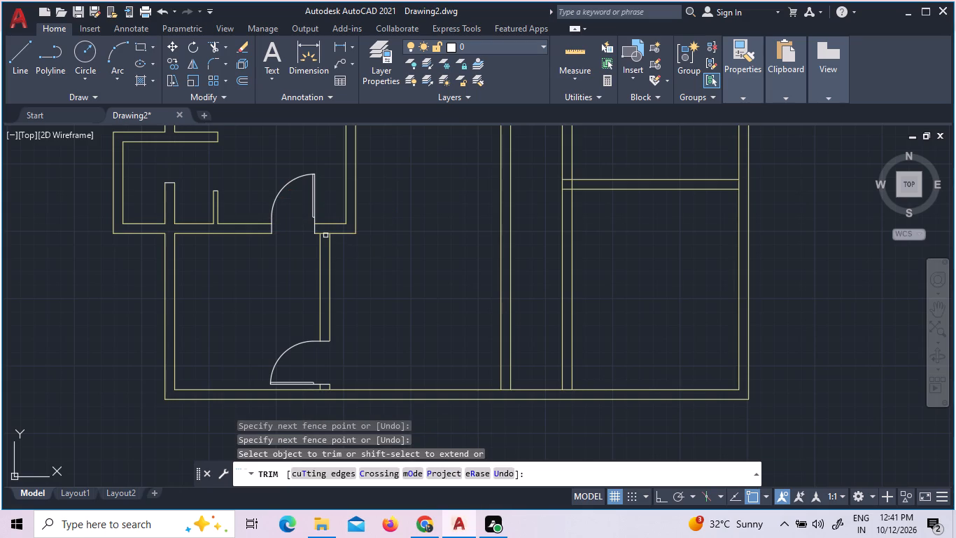
left_click(325, 235)
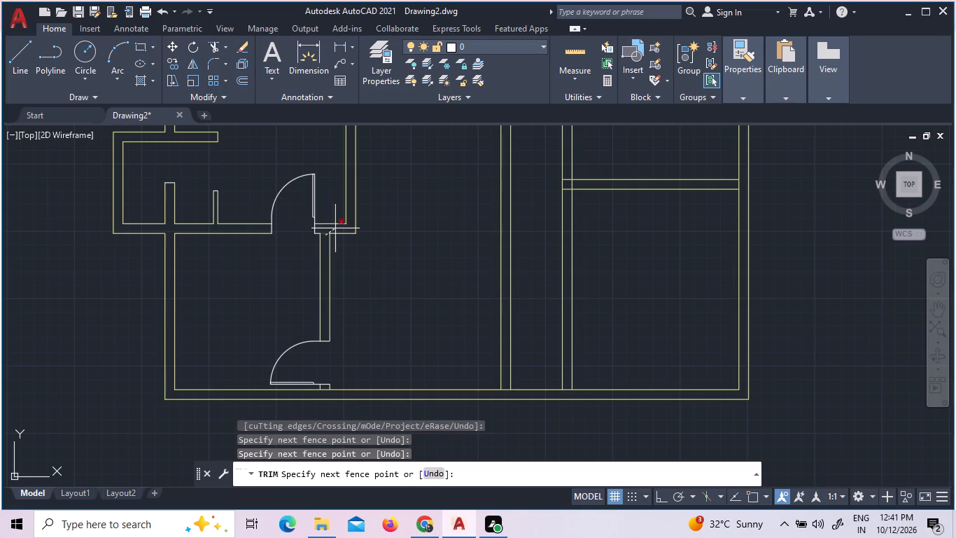
left_click(325, 226)
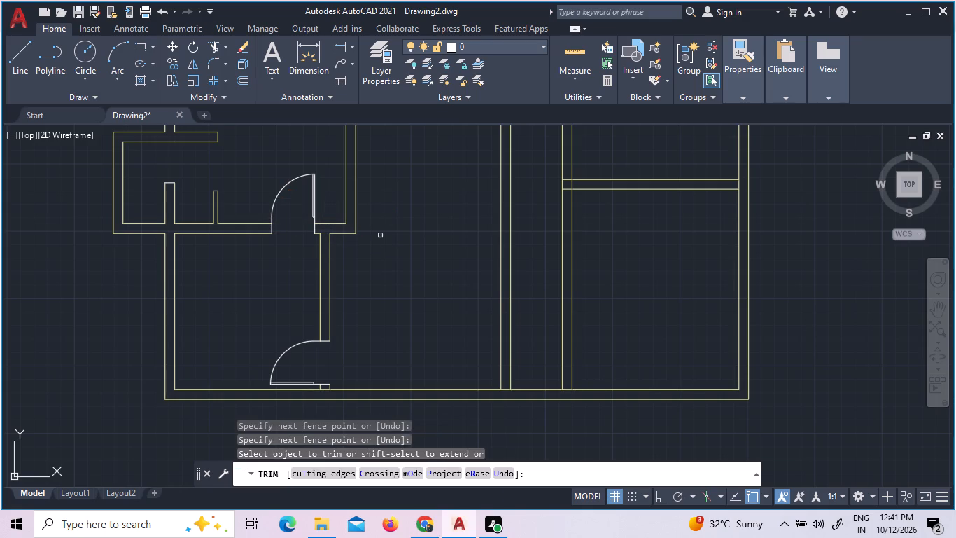
Trim the south wall's inner face line between the stub lines below the southwest room's lower door.
scroll(324, 392, "up", 3)
left_click(323, 379)
left_click(330, 409)
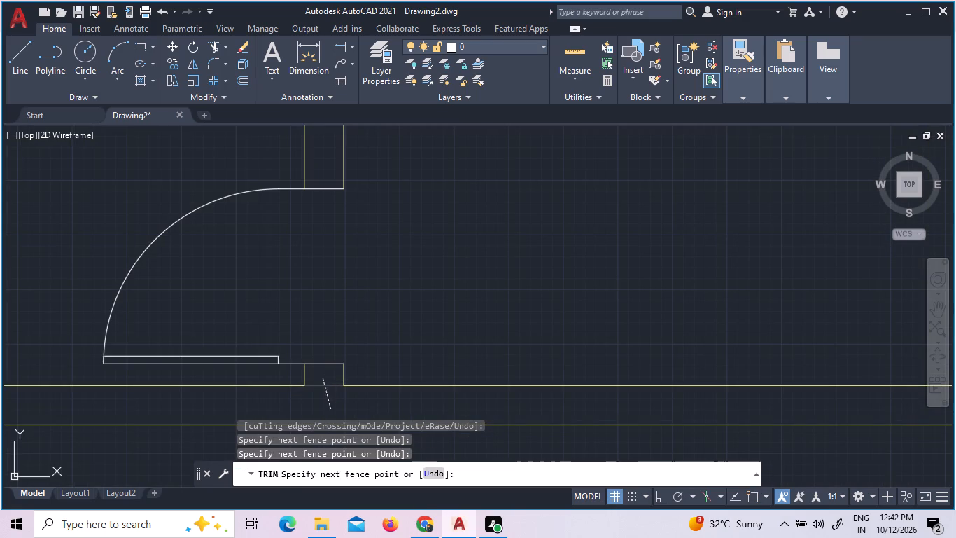
scroll(323, 392, "down", 4)
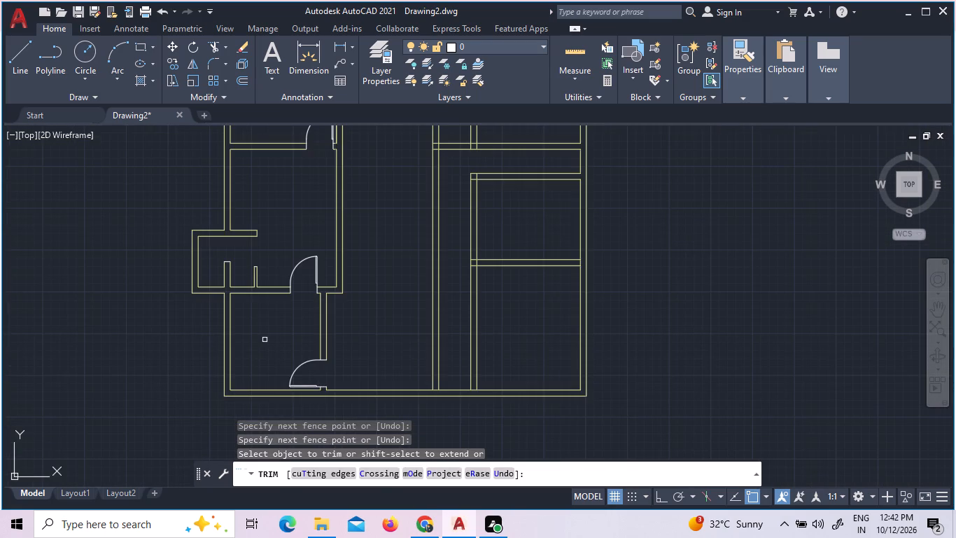
scroll(359, 291, "down", 2)
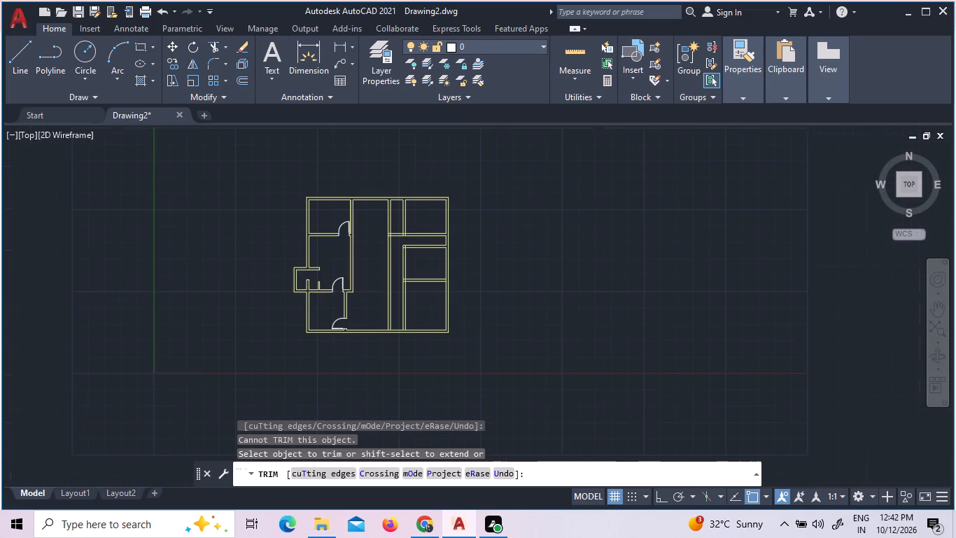
scroll(360, 287, "up", 2)
key("Escape")
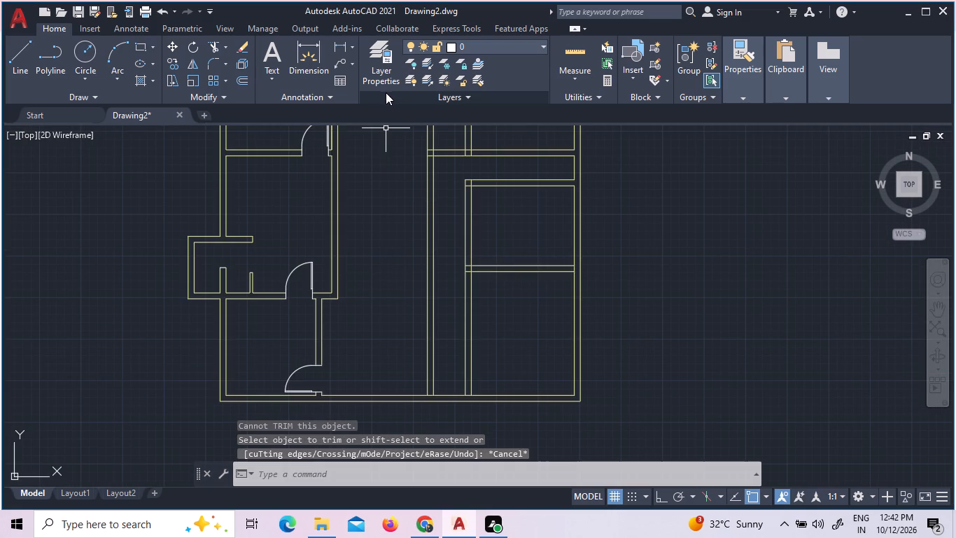
Check the dimensions of the middle west room, the northwest room and the central hall with Quick Measure.
left_click(577, 74)
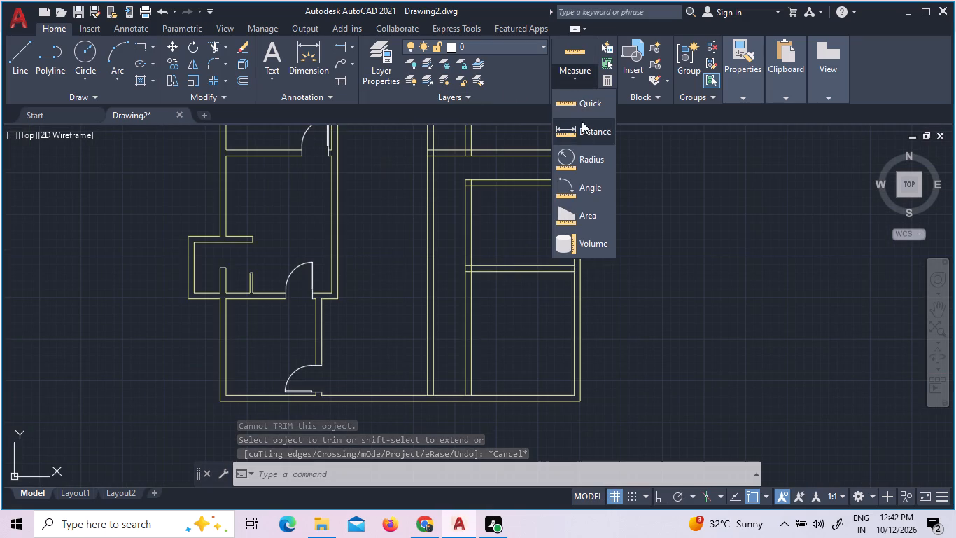
left_click(579, 105)
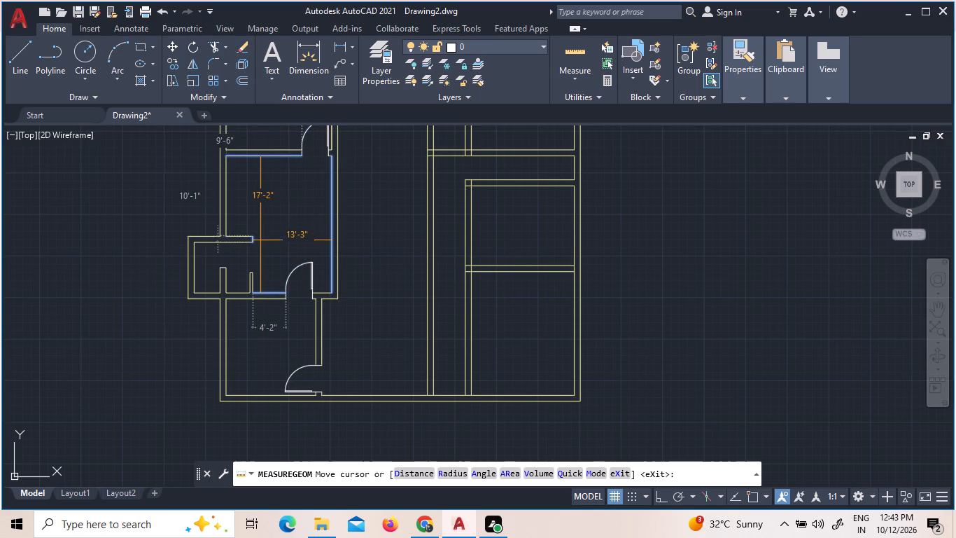
scroll(260, 240, "down", 3)
scroll(269, 209, "up", 2)
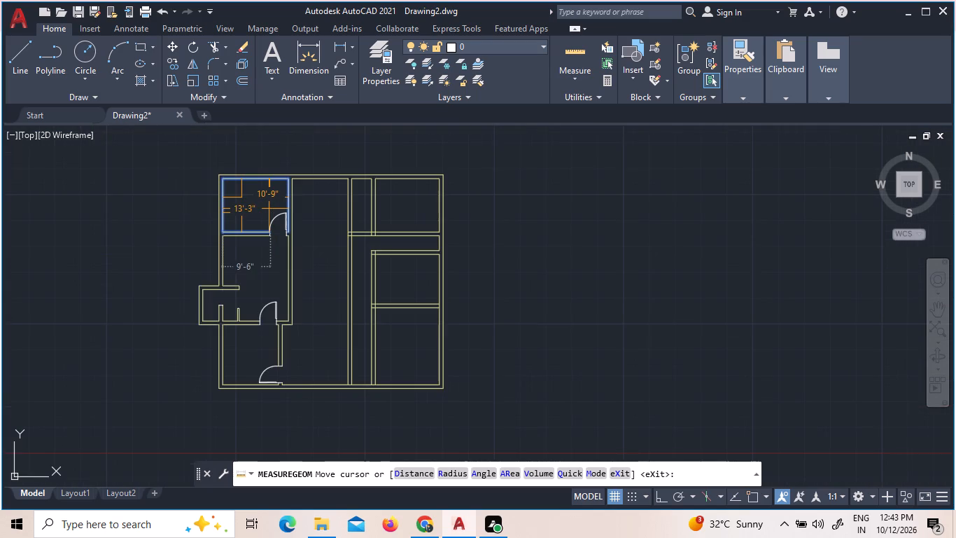
scroll(269, 209, "up", 2)
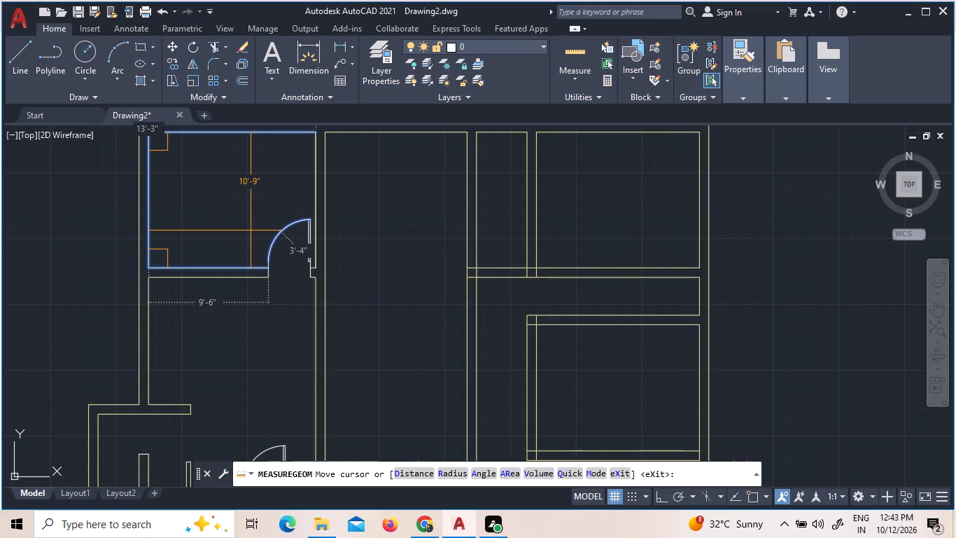
scroll(251, 230, "down", 1)
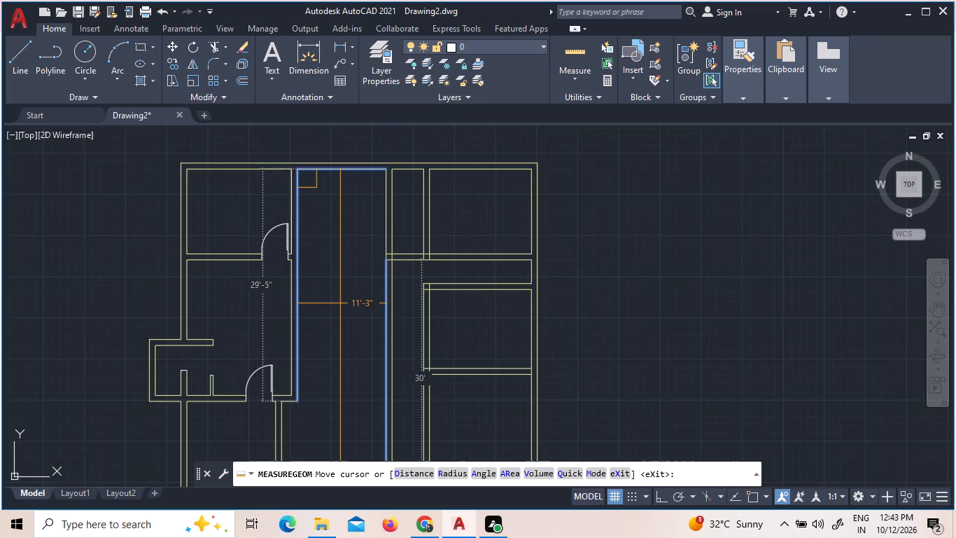
scroll(340, 303, "down", 2)
scroll(340, 308, "up", 2)
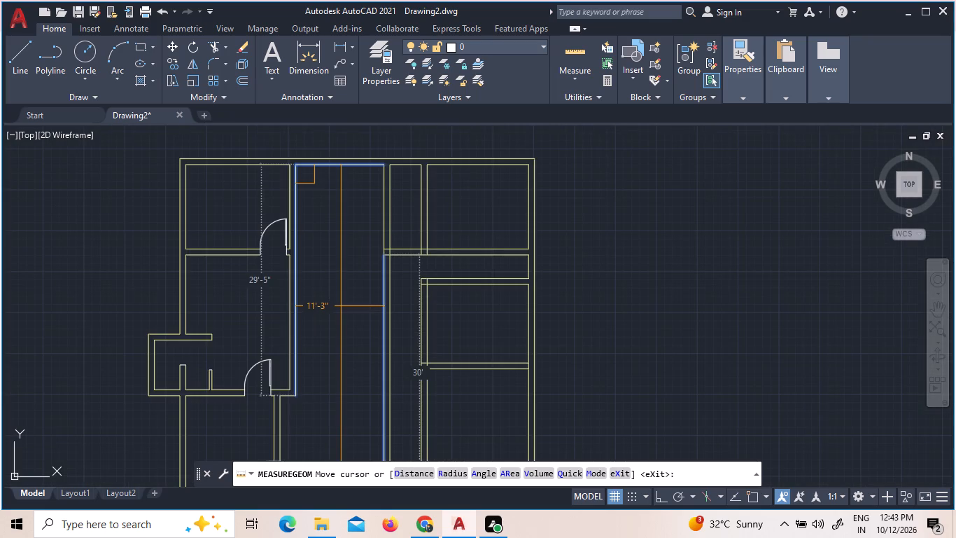
key("Escape")
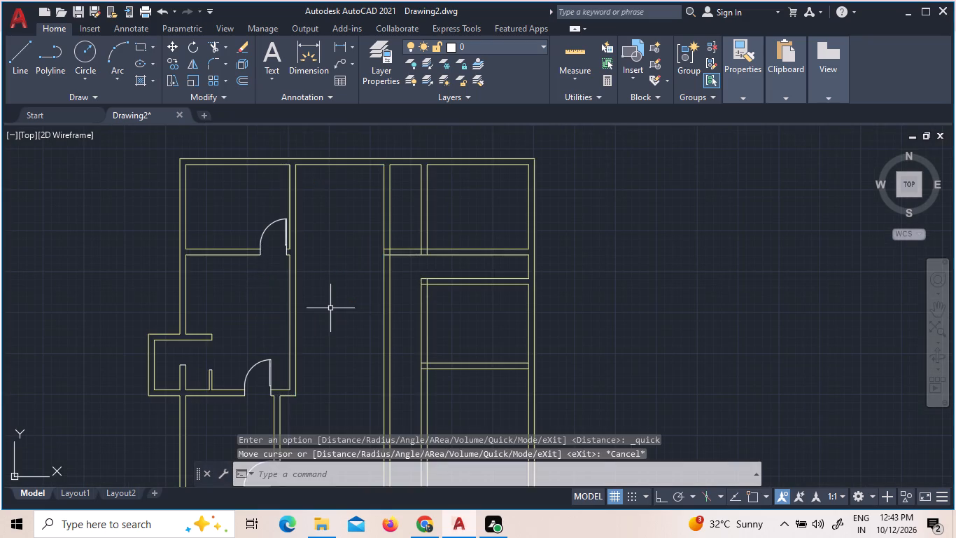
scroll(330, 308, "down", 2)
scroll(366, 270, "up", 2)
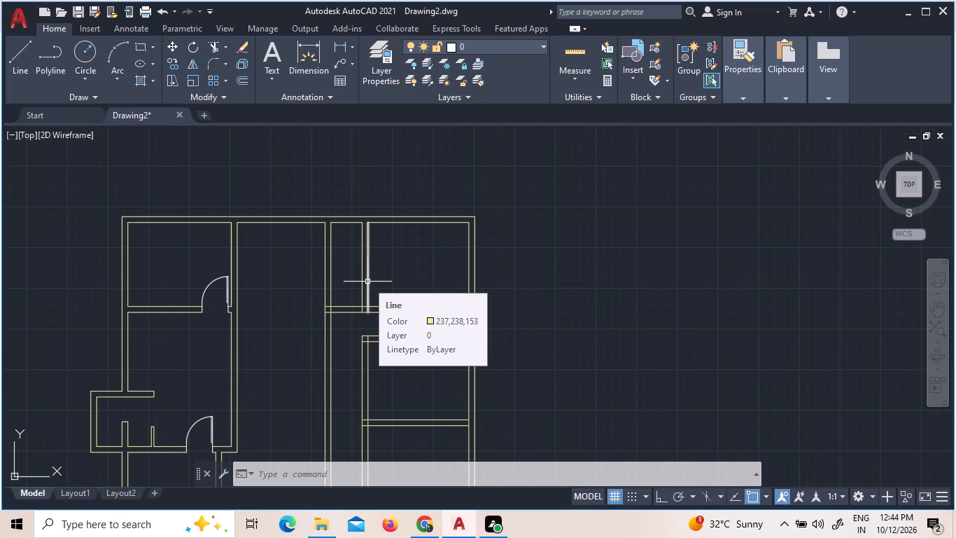
Offset the south wall's inner face line 14' north across the central hall and east rooms.
key("o")
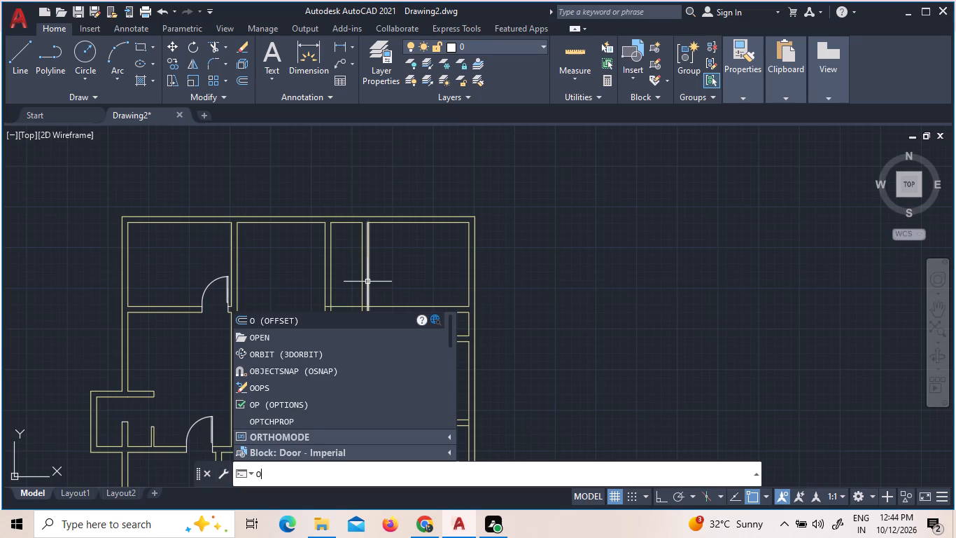
key("Return")
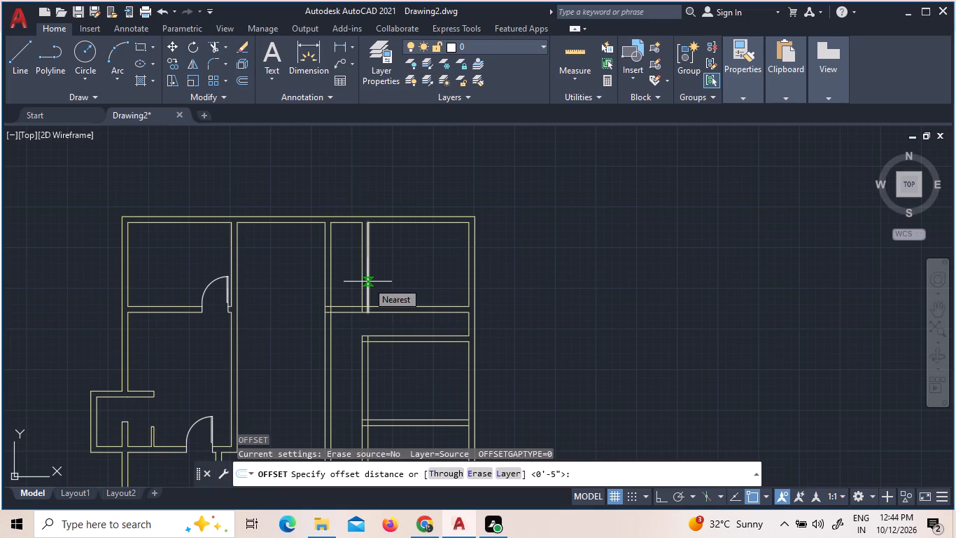
type("14")
key("apostrophe")
key("Return")
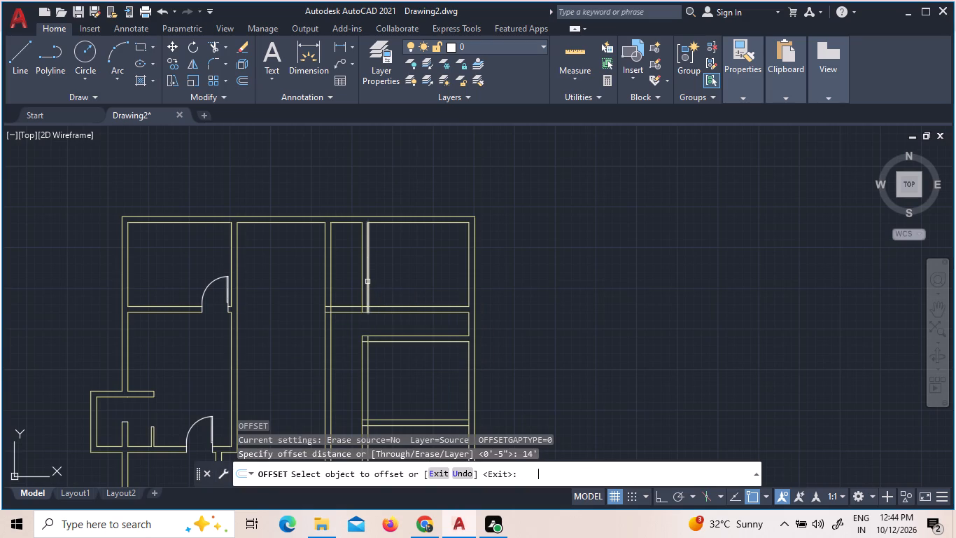
scroll(374, 286, "down", 1)
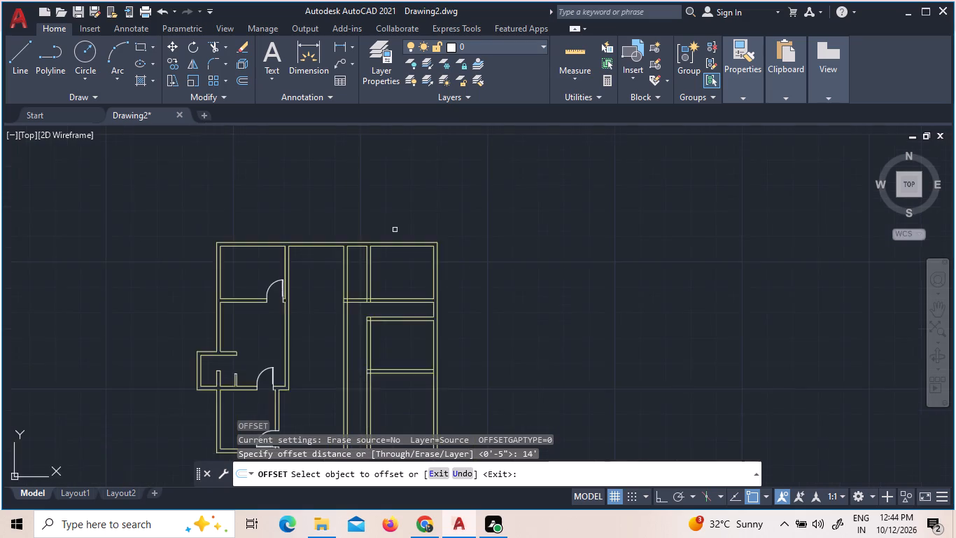
scroll(437, 209, "down", 2)
scroll(394, 304, "up", 3)
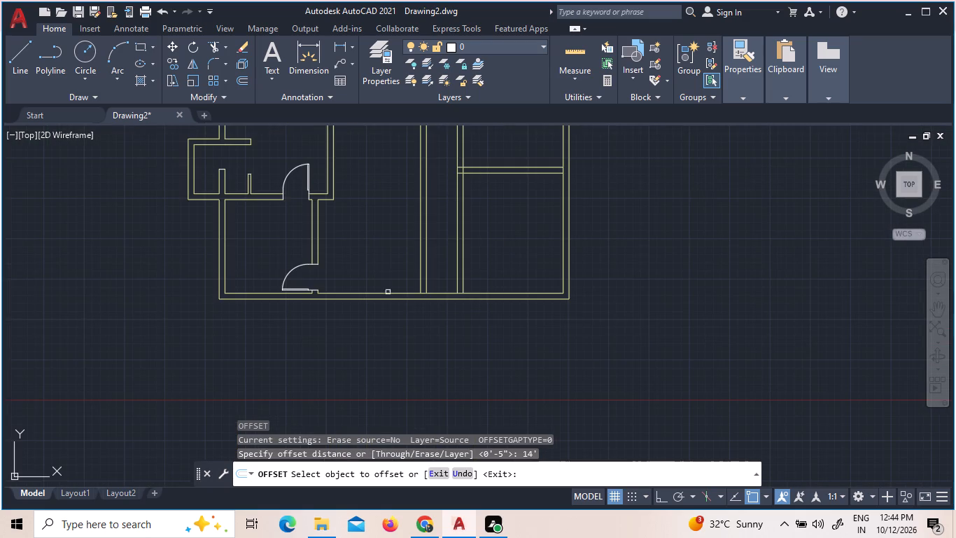
left_click(371, 294)
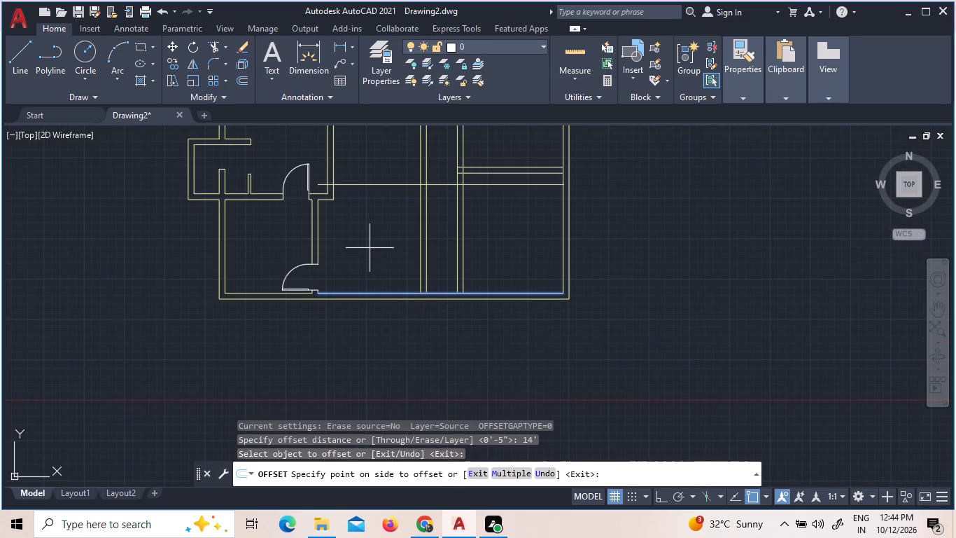
left_click(370, 248)
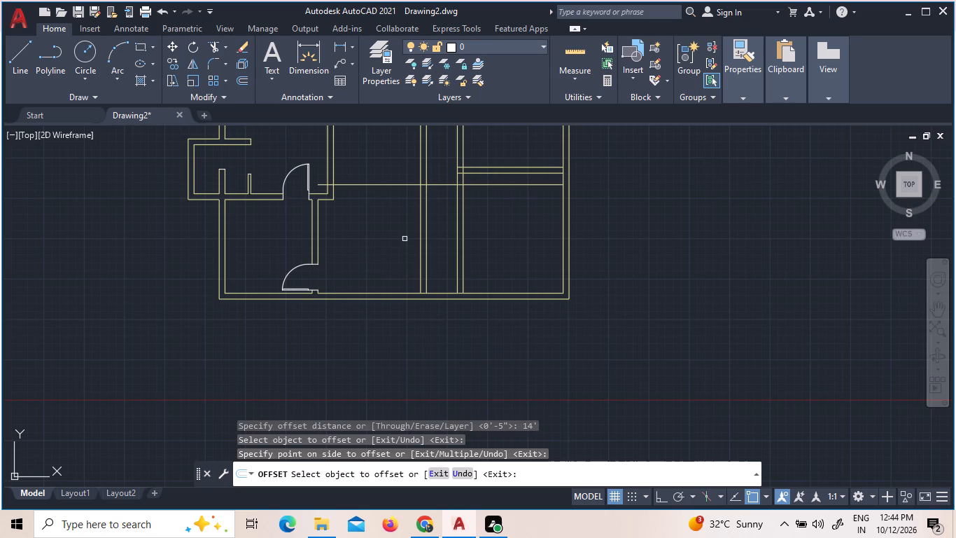
key("Escape")
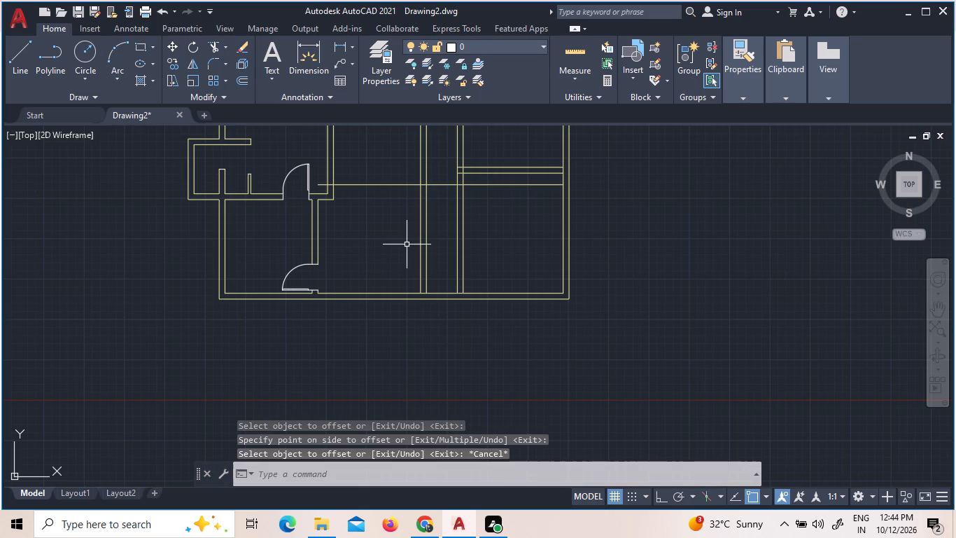
Trim the new horizontal line's overhang past the hall's west wall and everything beyond the hall's east wall.
key("t")
key("r")
key("Return")
key("Return")
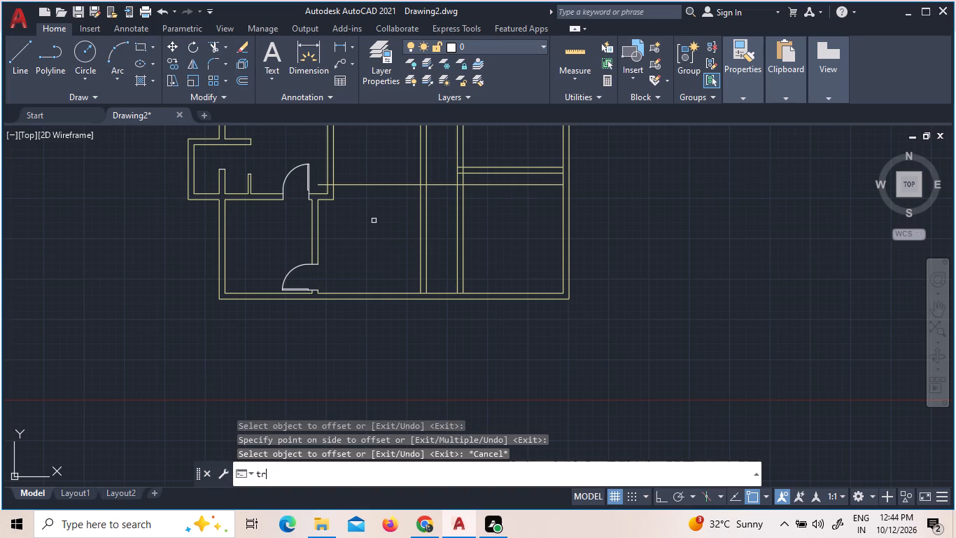
left_click(320, 185)
left_click(495, 182)
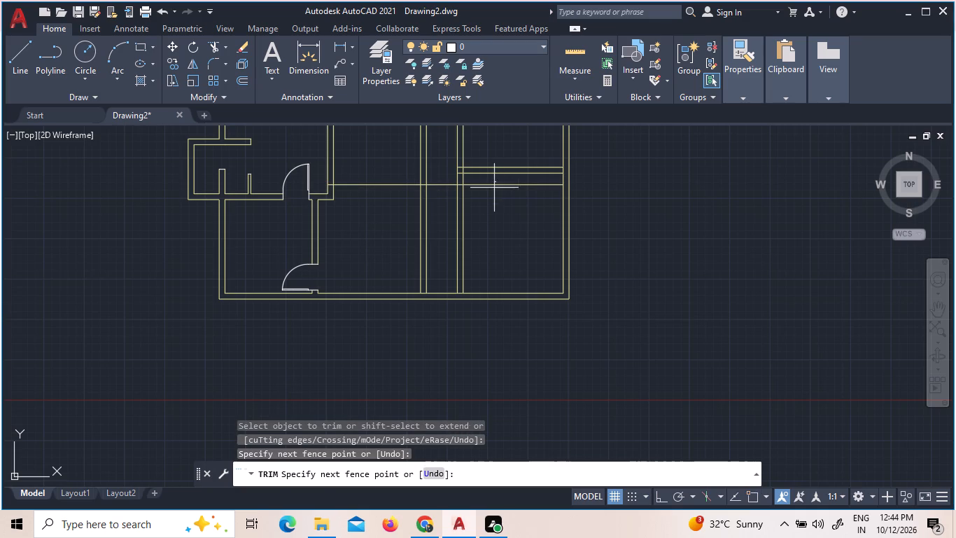
left_click(490, 211)
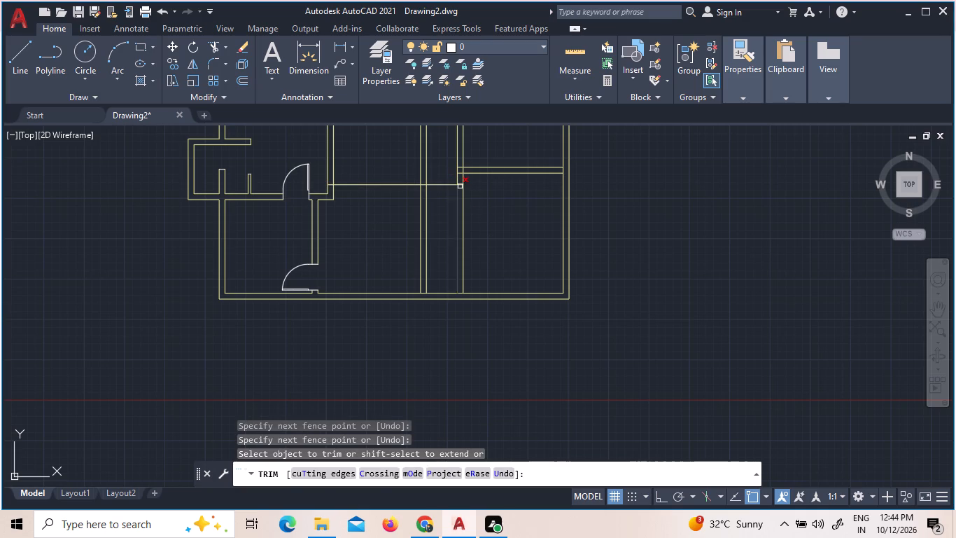
left_click(460, 186)
left_click(451, 183)
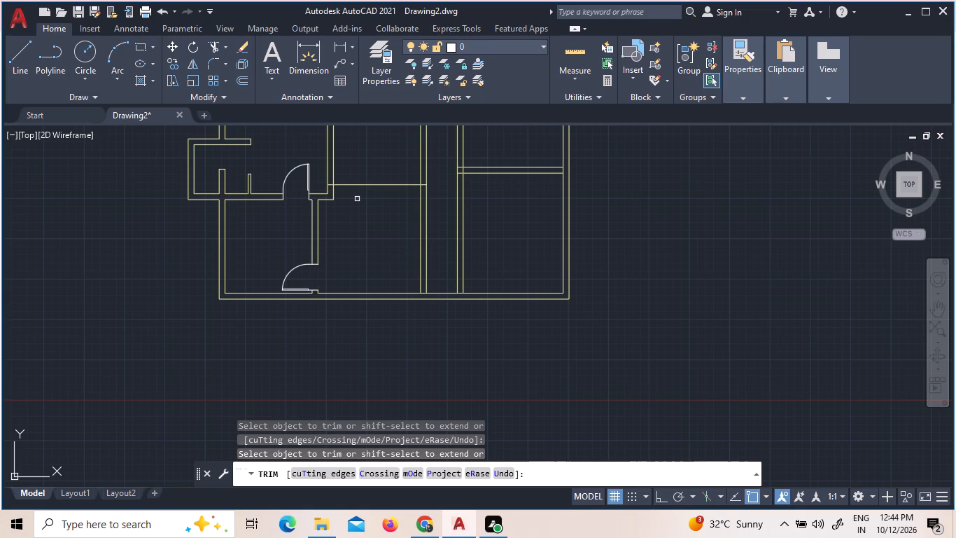
key("Escape")
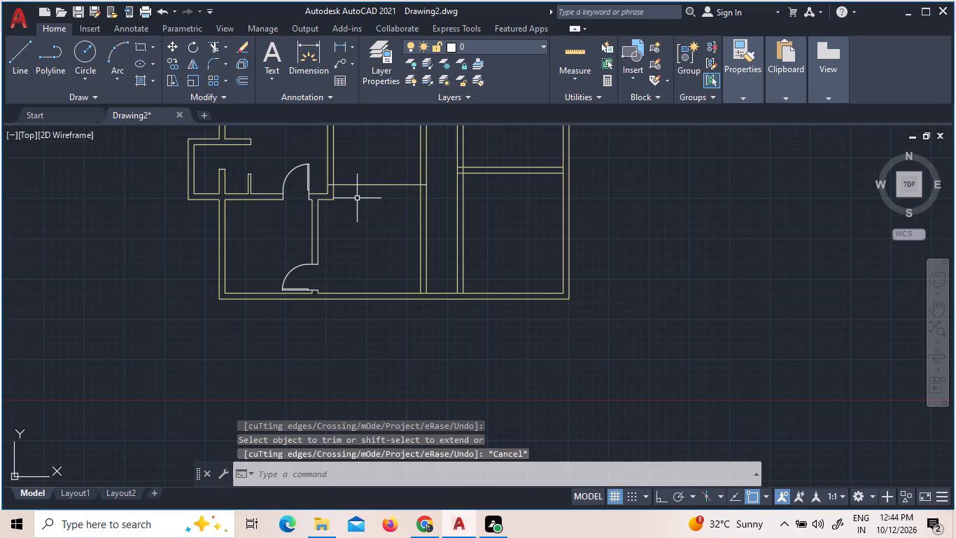
Offset the outer face line of the southwest room's east wall 6'8" east into the hall.
key("o")
key("Return")
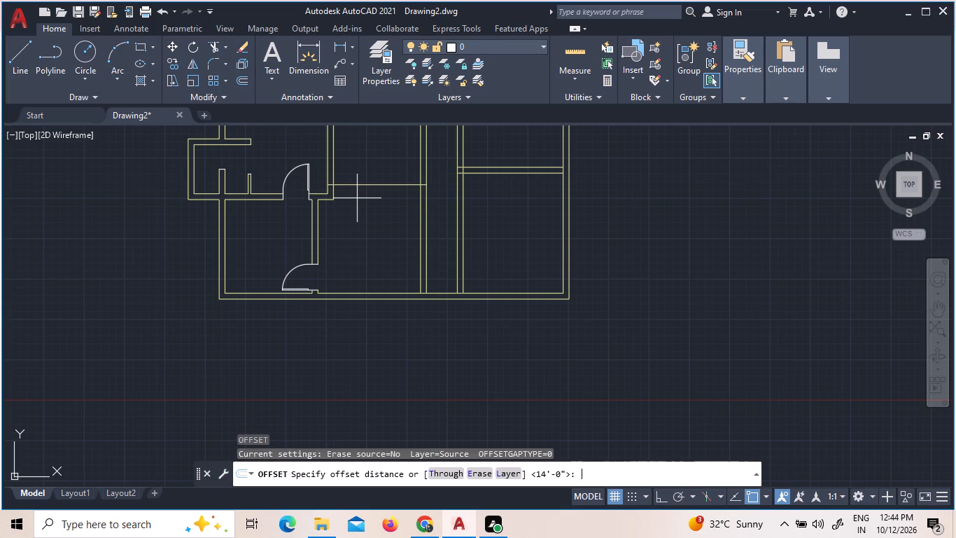
type("6;")
key("BackSpace")
key("apostrophe")
key("8")
key("shift+quotedbl")
key("Return")
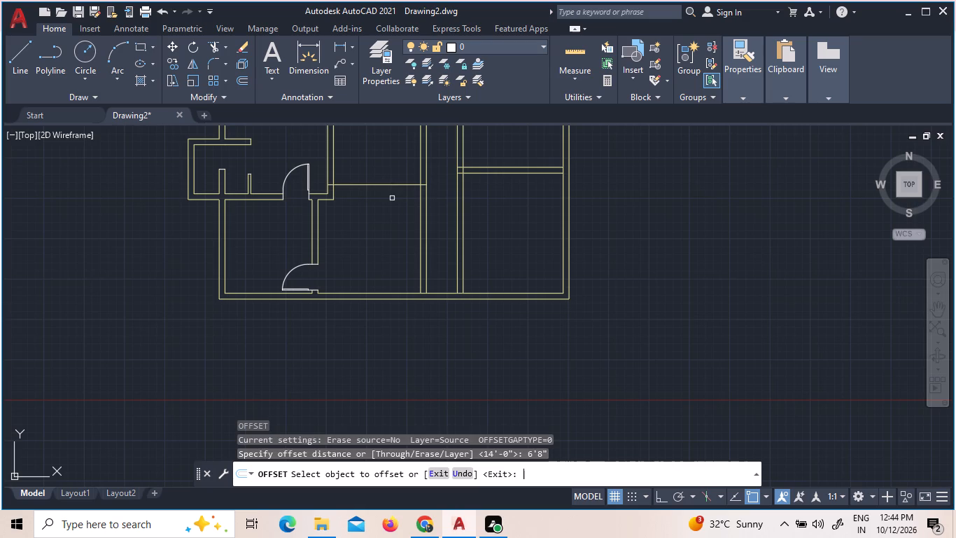
left_click(318, 238)
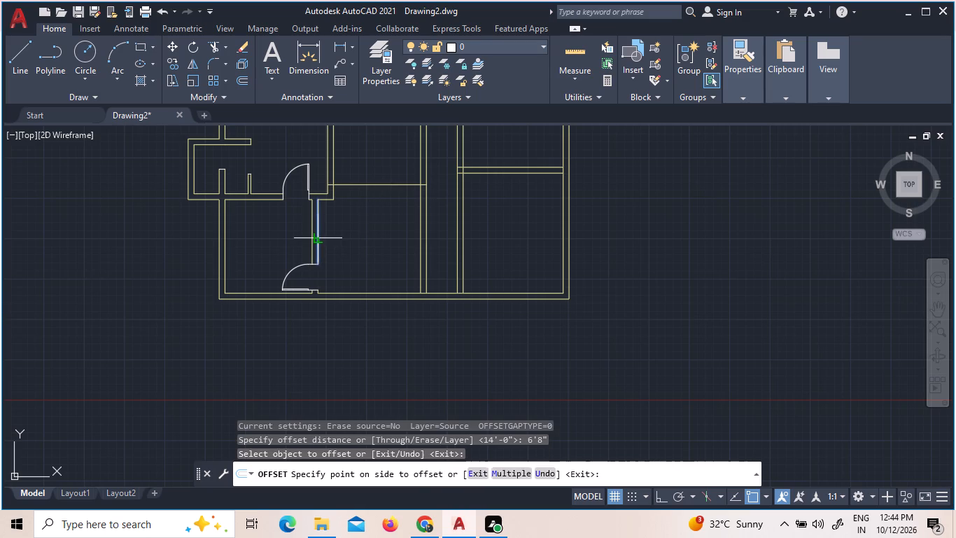
left_click(349, 234)
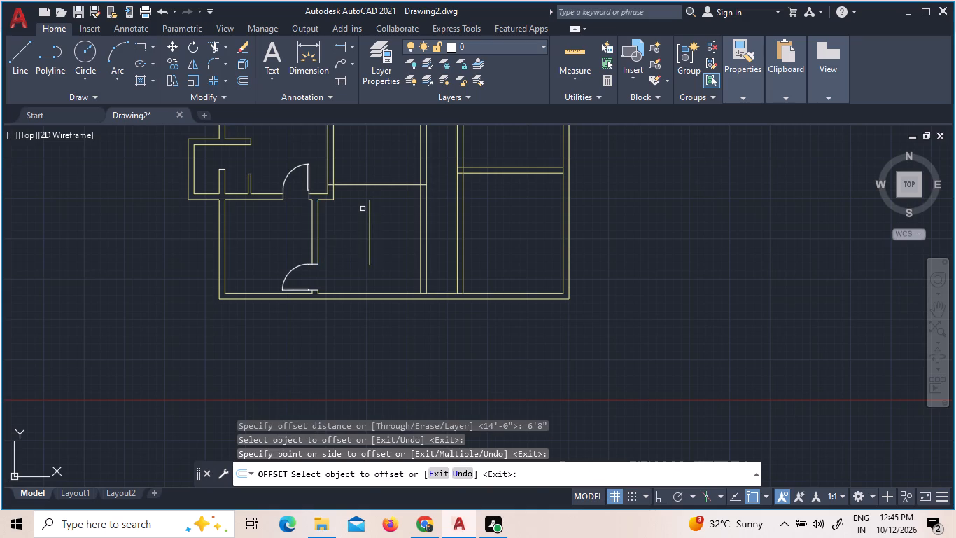
key("Escape")
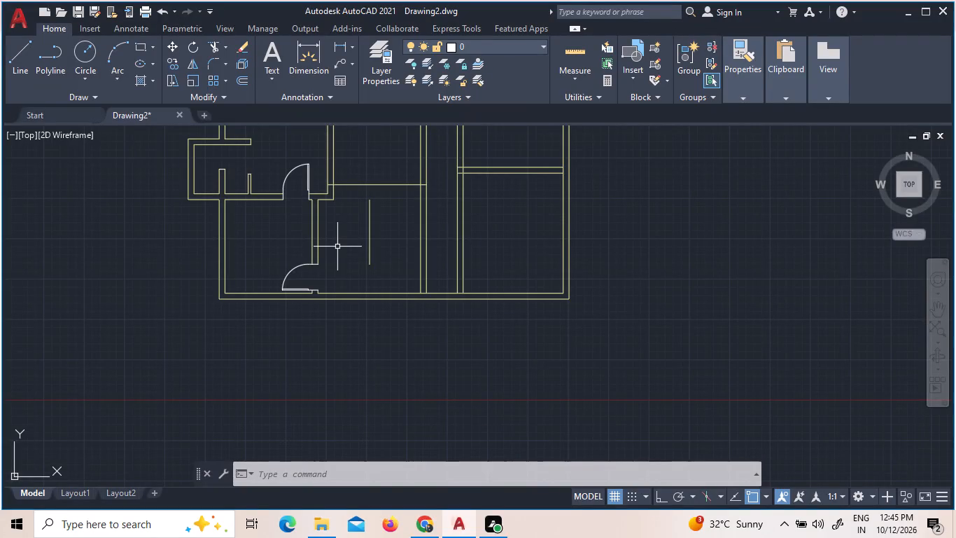
Draw a horizontal line with Ortho on from the new vertical line's lower end east to the near face of the hall's east wall.
key("l")
key("Return")
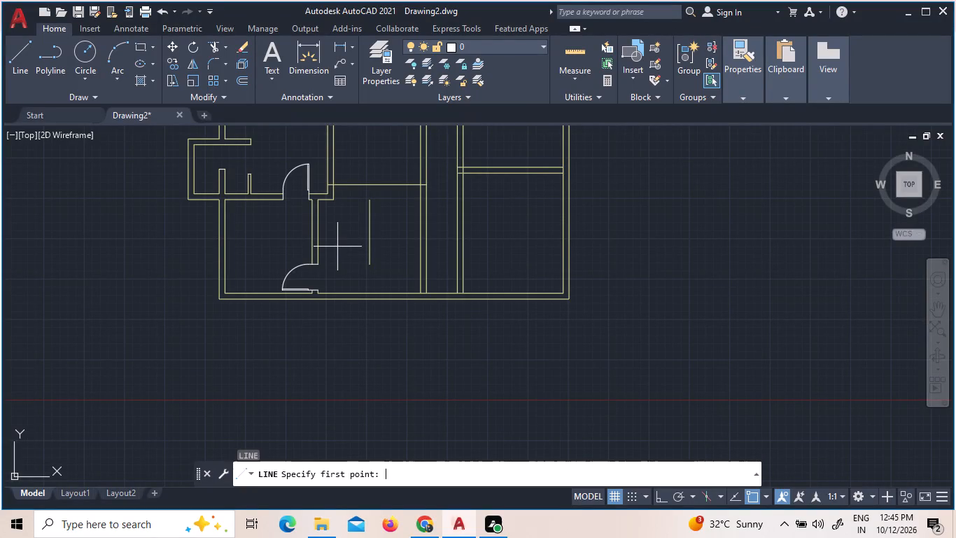
left_click(374, 266)
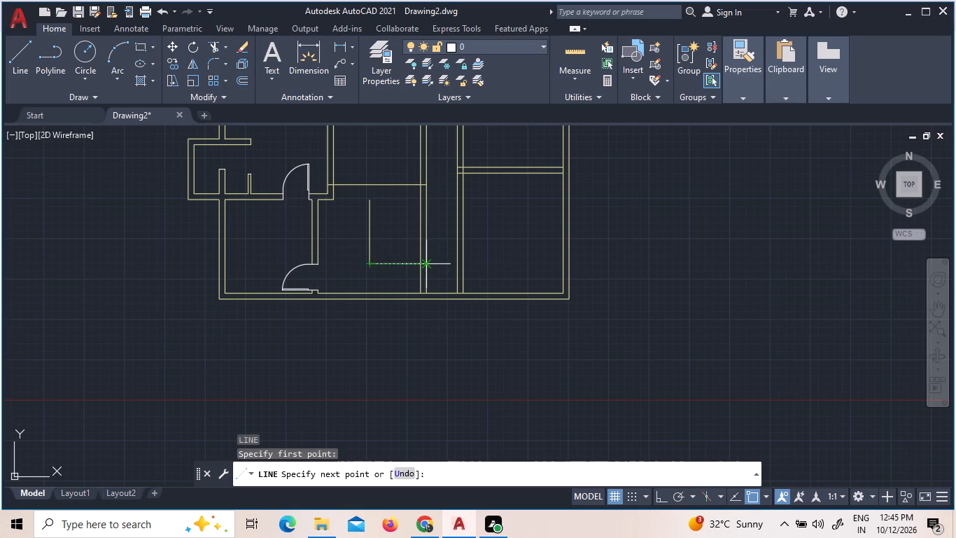
key("F8")
scroll(435, 254, "up", 3)
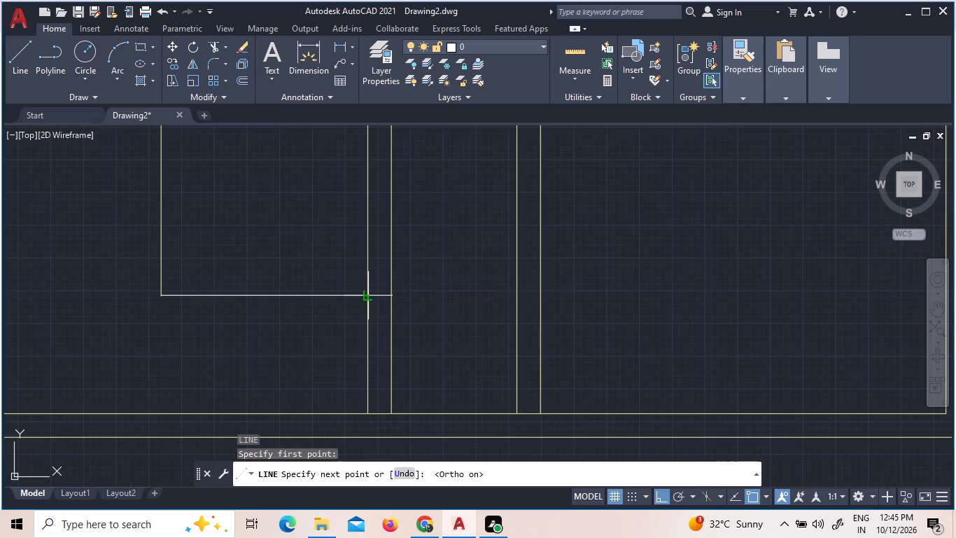
left_click(367, 296)
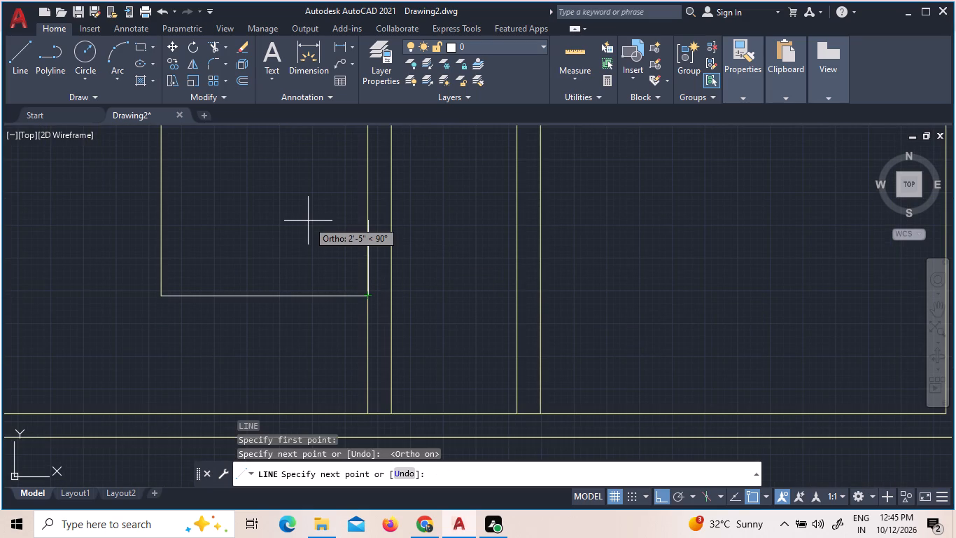
key("Escape")
Mirror the new horizontal line about the vertical line to its west side, keeping the source line.
key("m")
key("i")
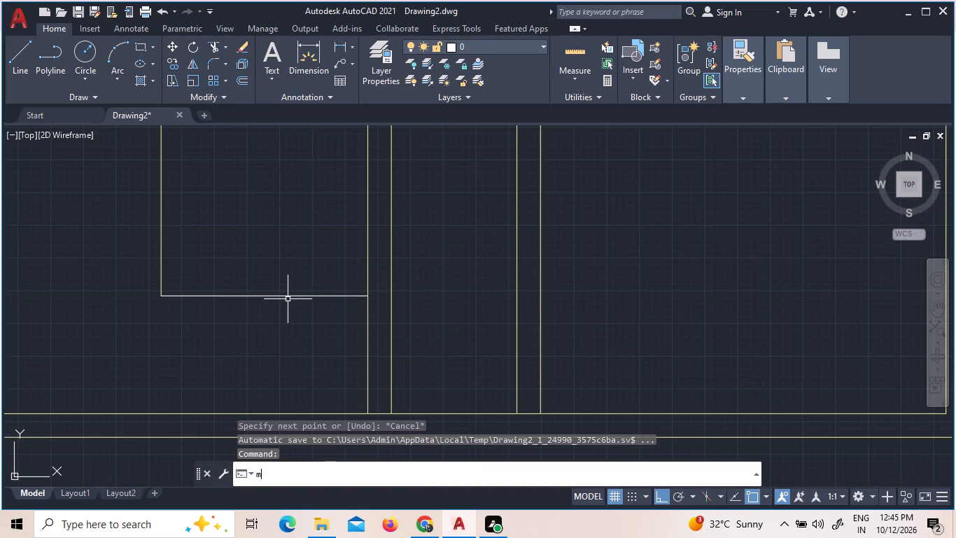
key("Return")
left_click(312, 317)
left_click(285, 293)
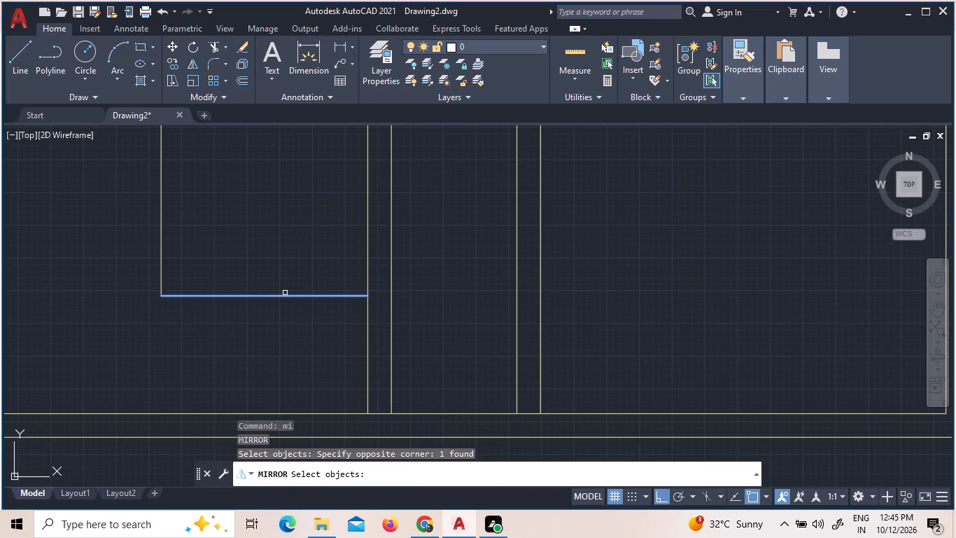
key("space")
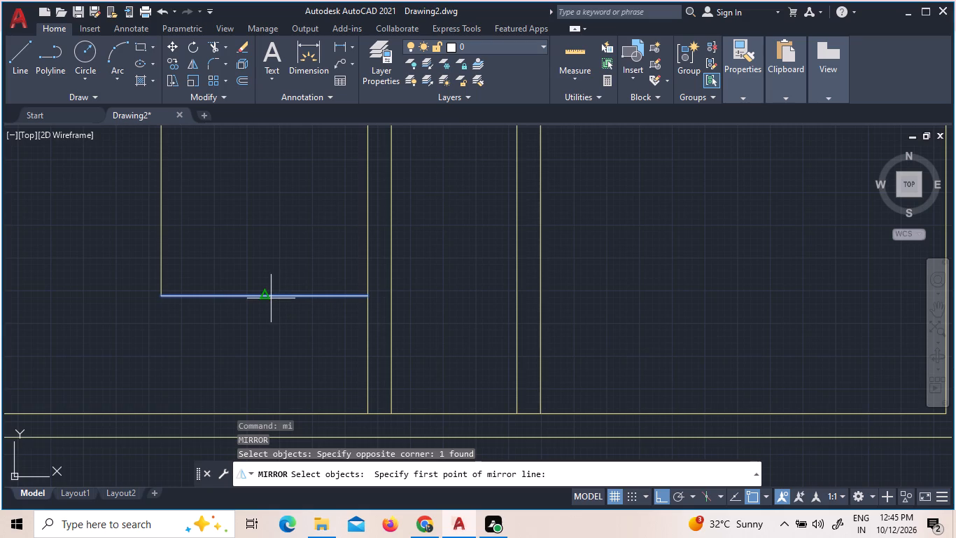
left_click(162, 295)
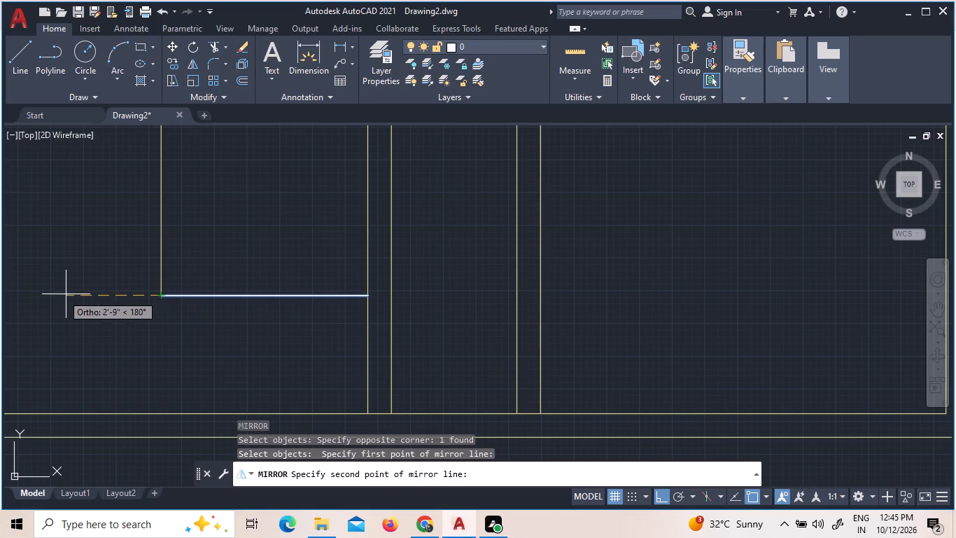
left_click(152, 221)
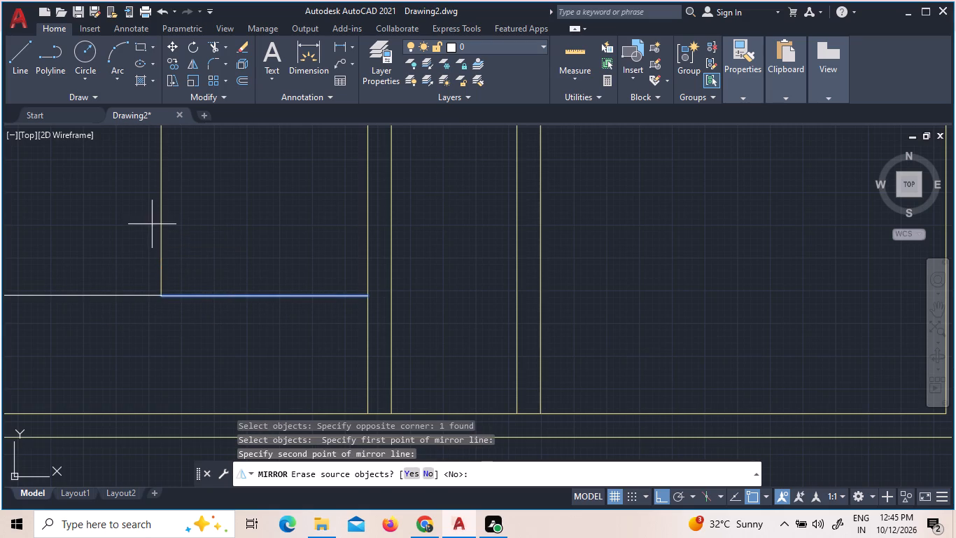
scroll(152, 237, "down", 2)
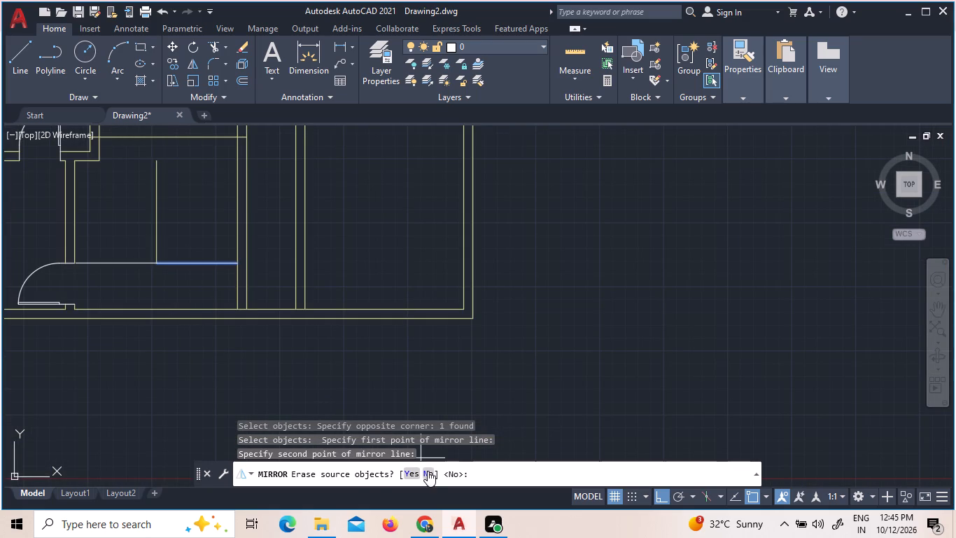
left_click(428, 471)
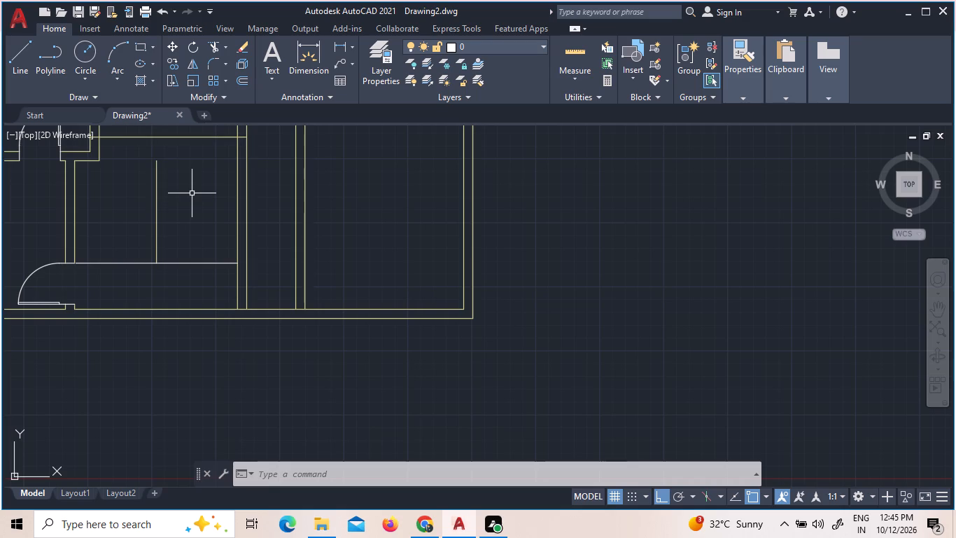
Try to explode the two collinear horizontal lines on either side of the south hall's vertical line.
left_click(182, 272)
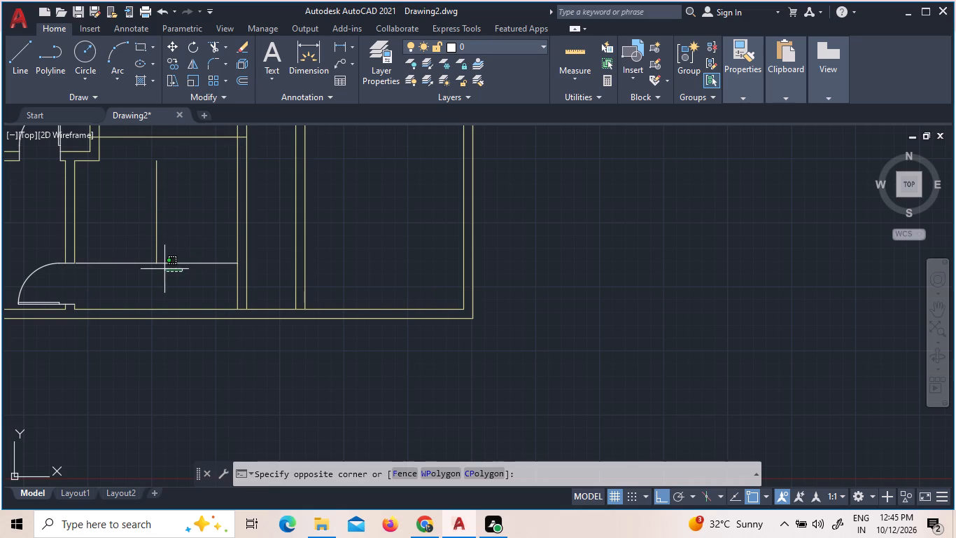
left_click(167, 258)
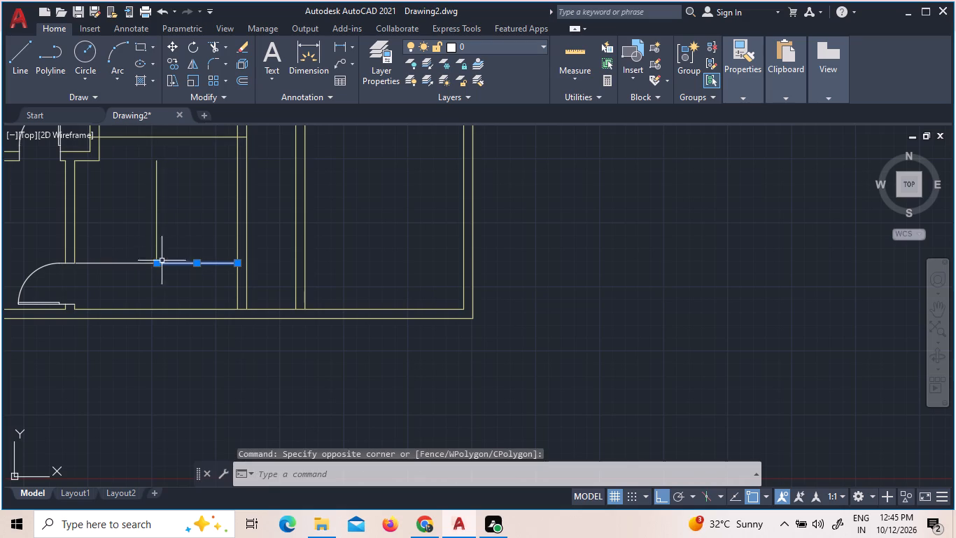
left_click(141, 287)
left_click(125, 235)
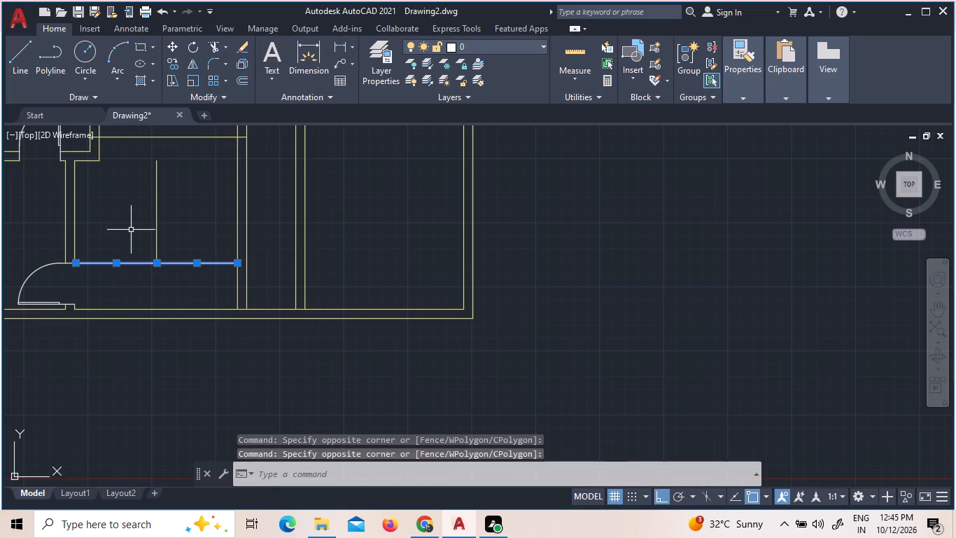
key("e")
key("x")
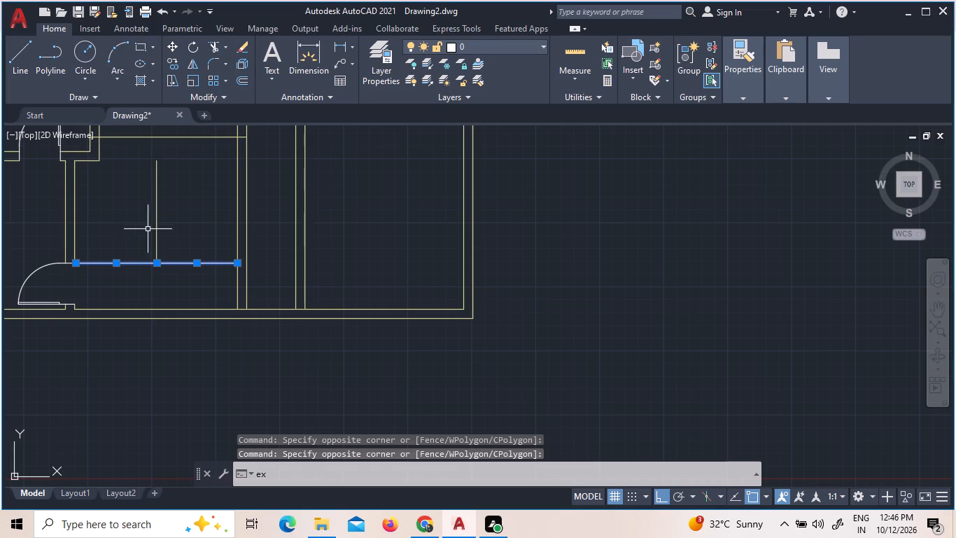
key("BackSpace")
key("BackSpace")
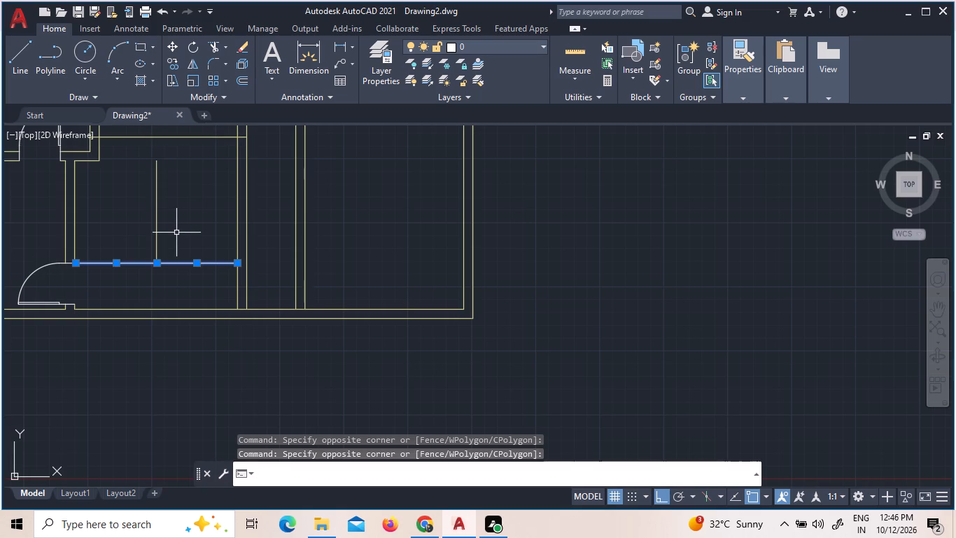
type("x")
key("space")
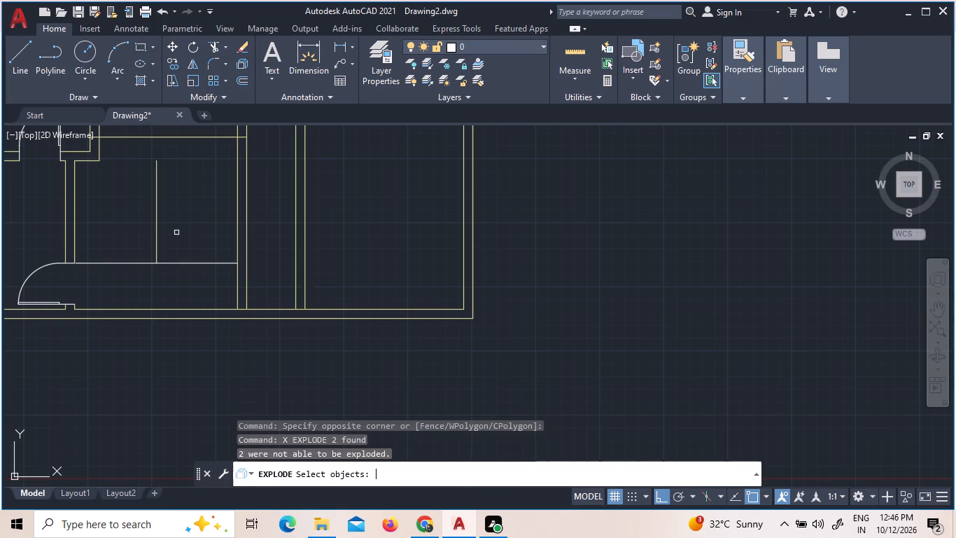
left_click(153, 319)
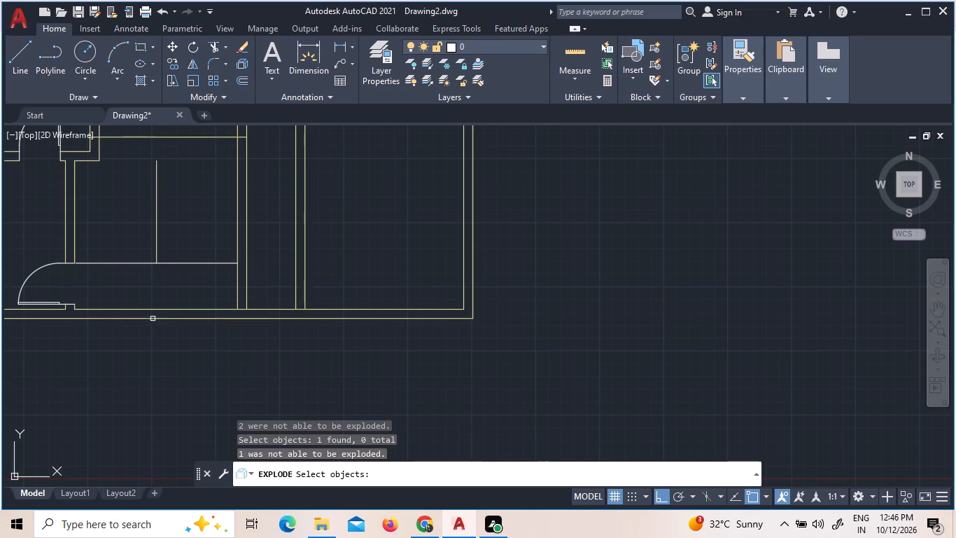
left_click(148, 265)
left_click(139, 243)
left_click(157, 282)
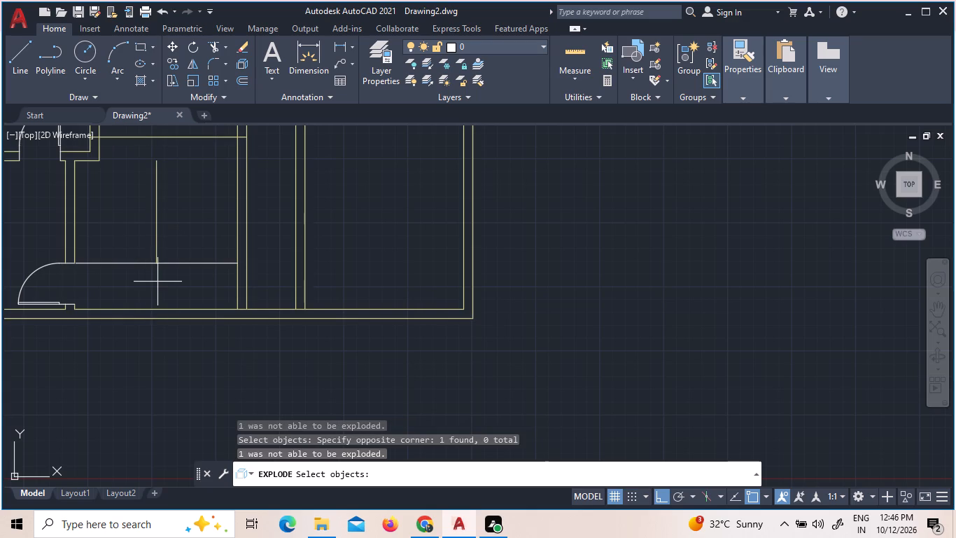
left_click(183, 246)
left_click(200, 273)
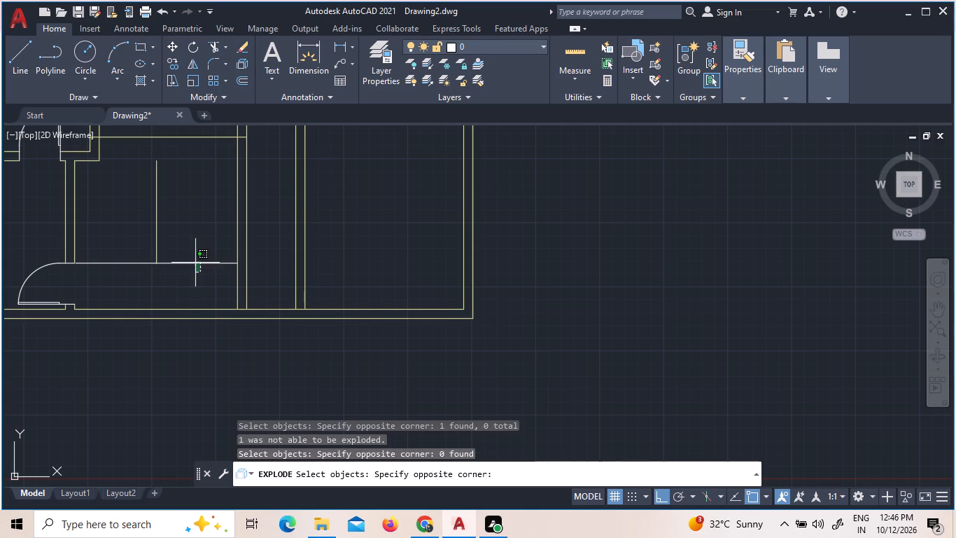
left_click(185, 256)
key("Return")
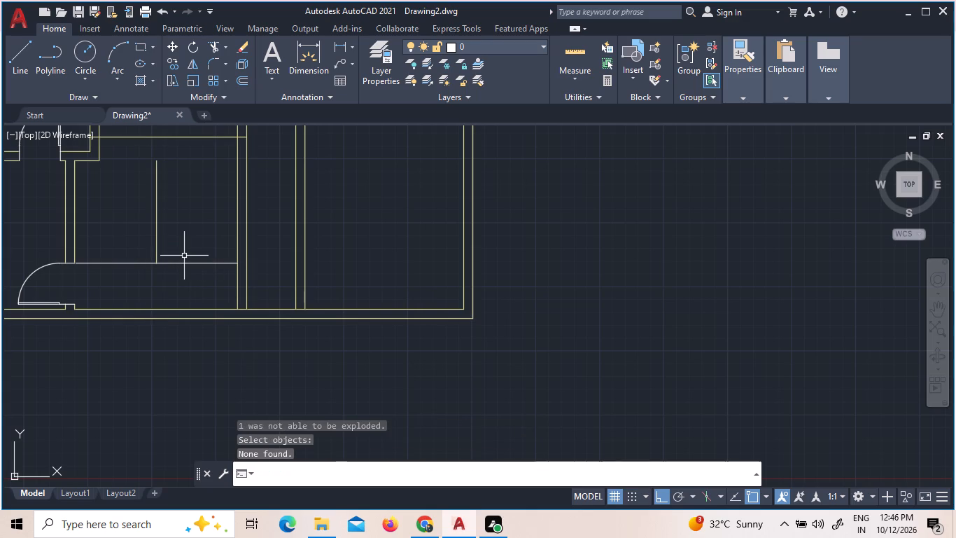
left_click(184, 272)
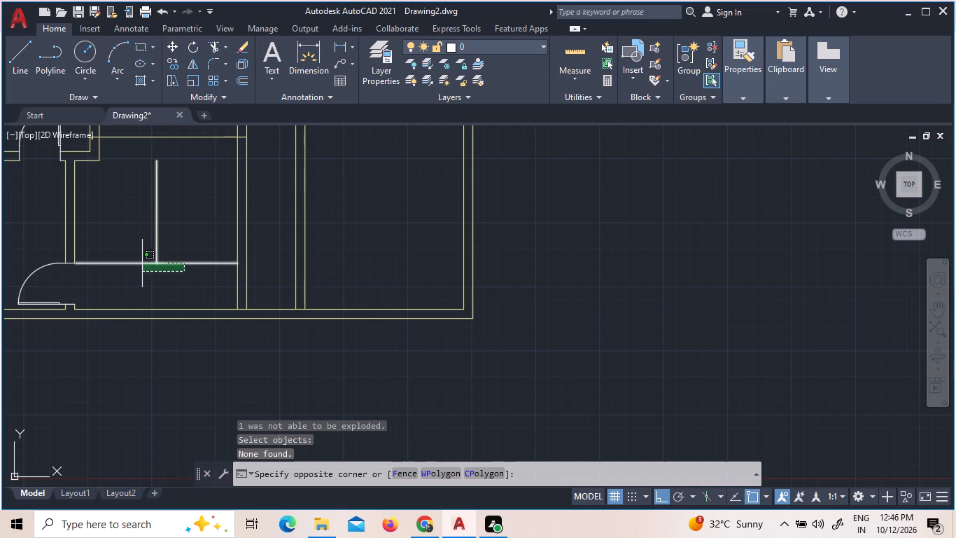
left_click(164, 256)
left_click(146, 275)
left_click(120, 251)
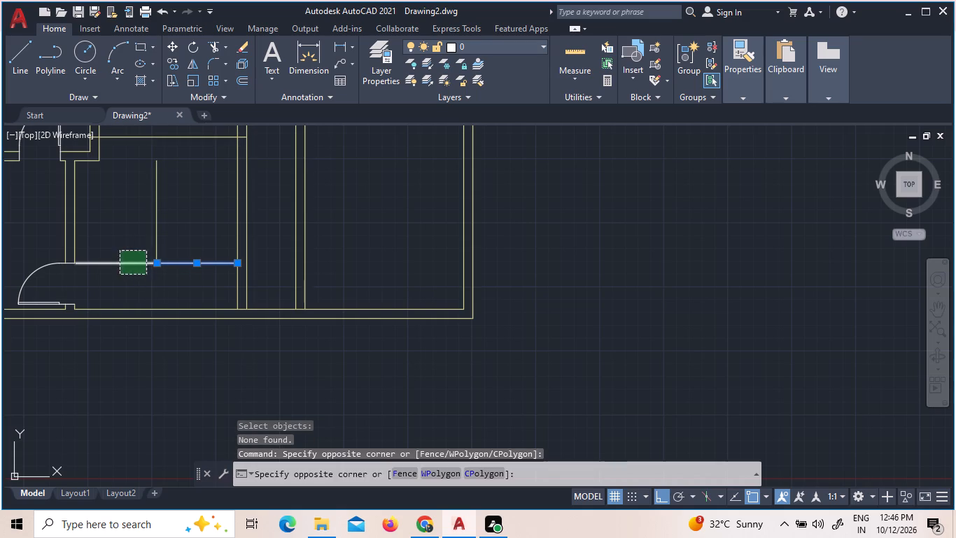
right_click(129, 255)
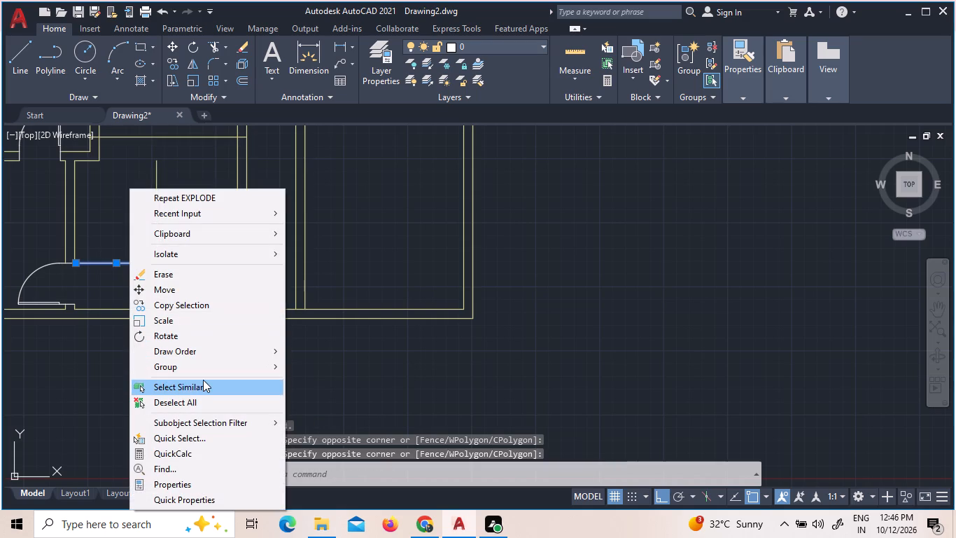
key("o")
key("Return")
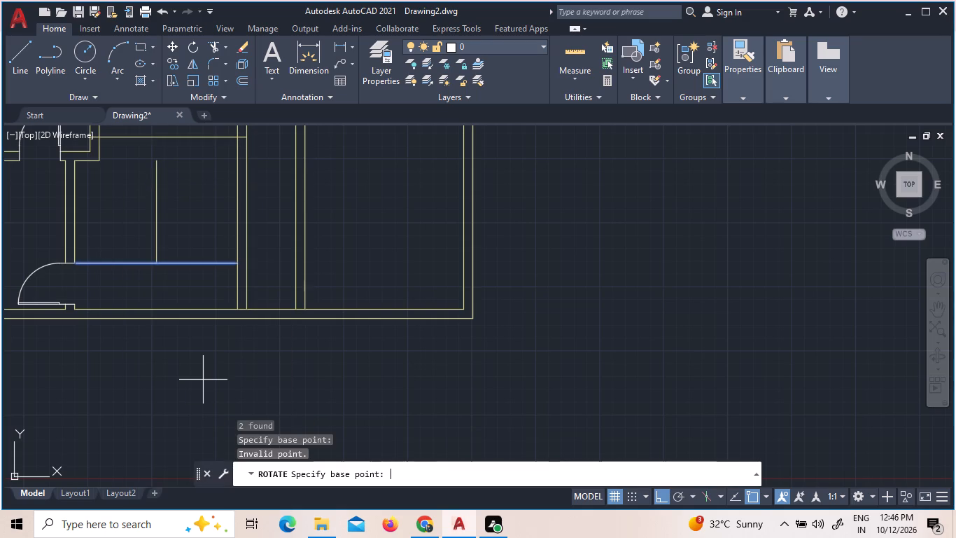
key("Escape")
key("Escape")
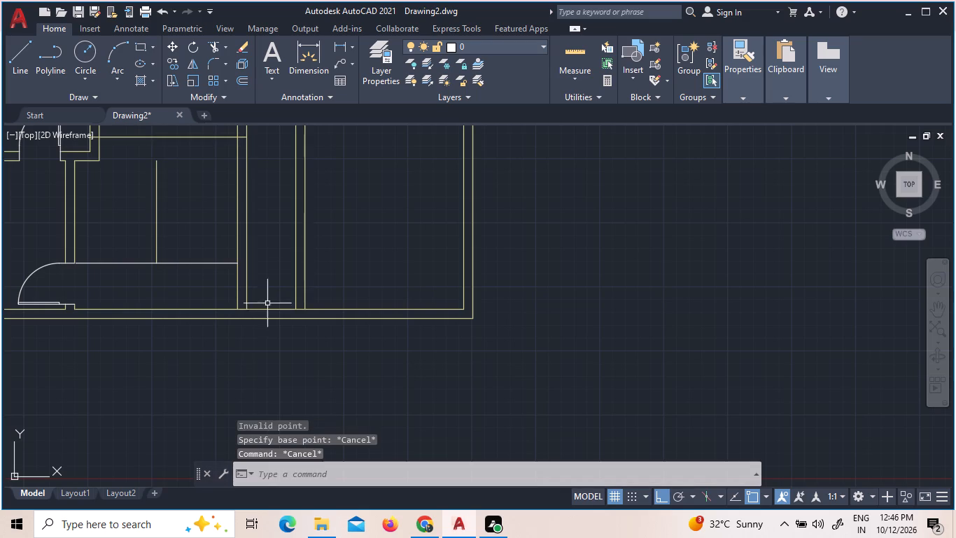
Offset both horizontal line halves in the south hall 5" to the north.
left_click(197, 216)
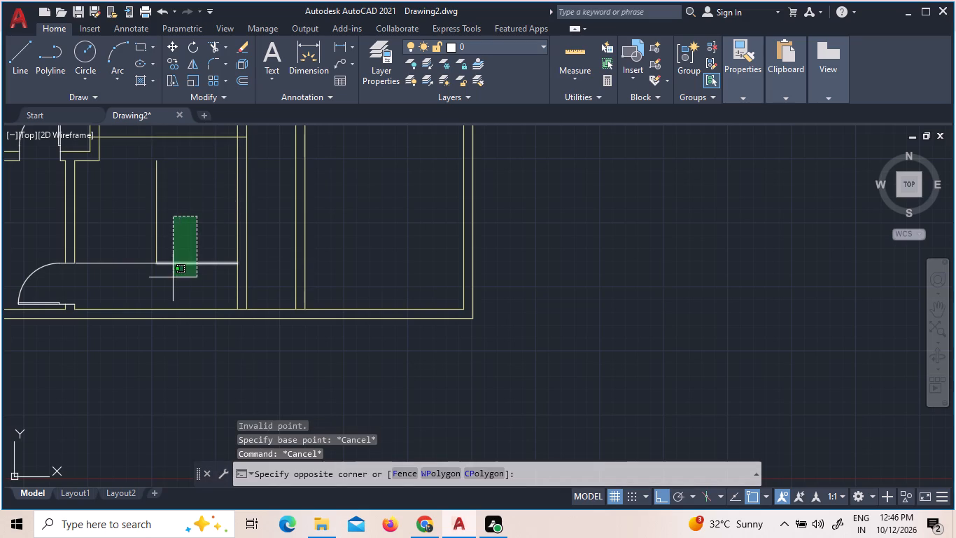
left_click(173, 277)
left_click(136, 264)
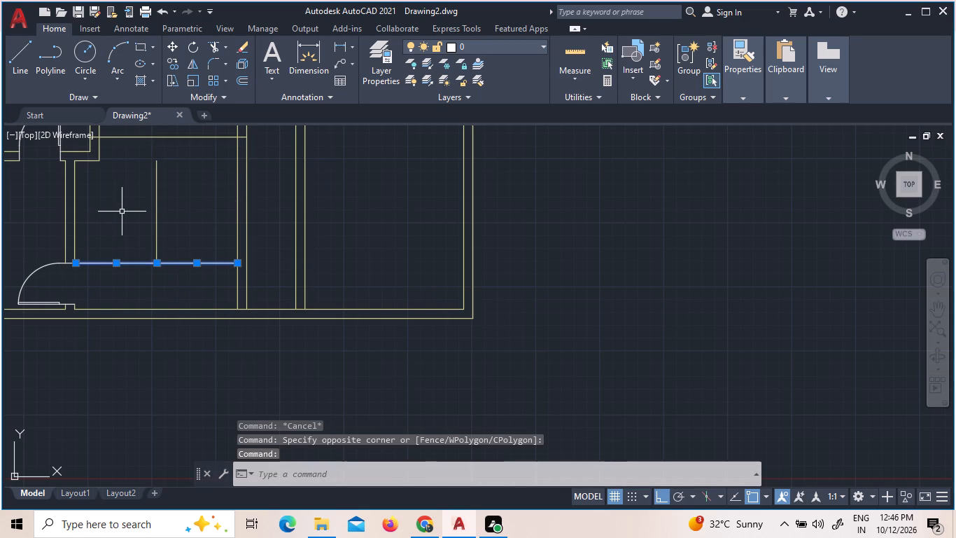
key("o")
key("Return")
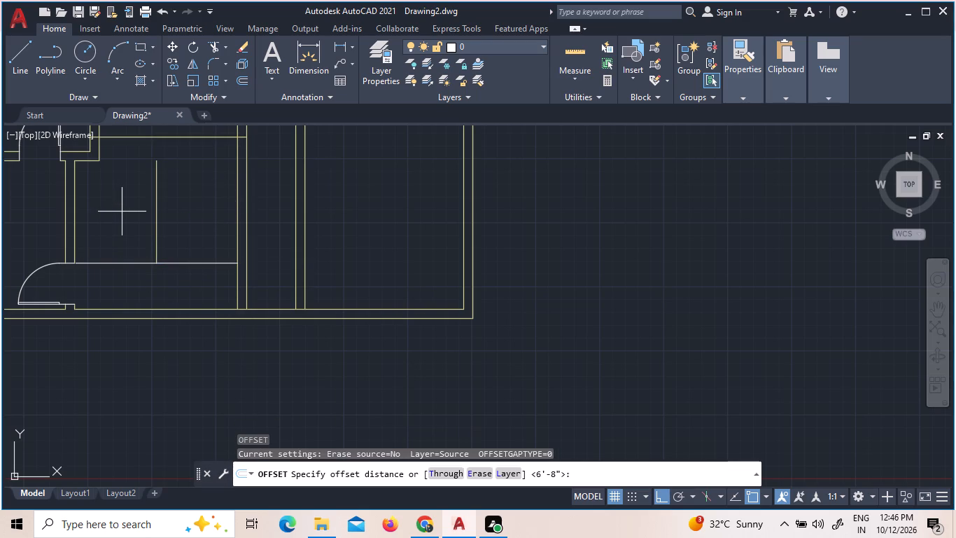
key("2")
key("BackSpace")
key("3")
key("BackSpace")
key("5")
key("shift+quotedbl")
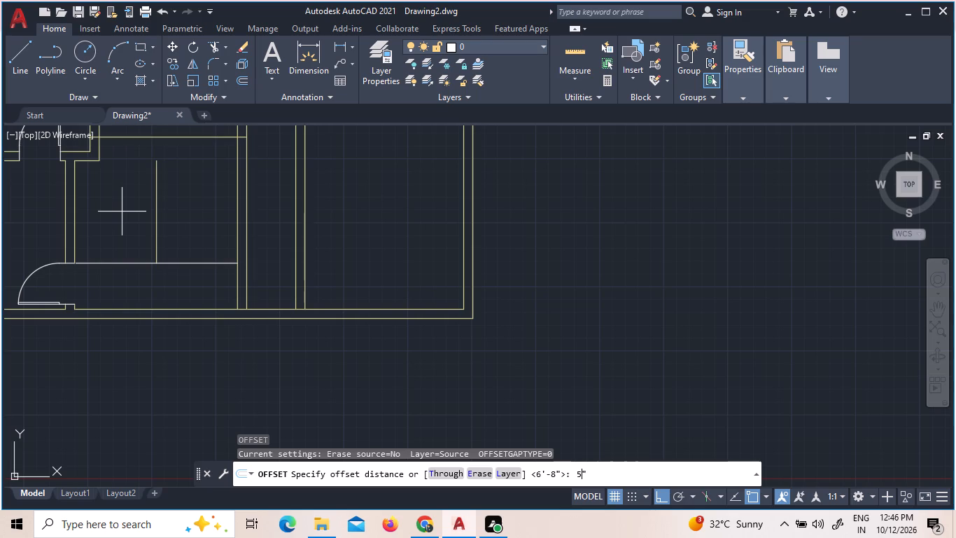
key("Return")
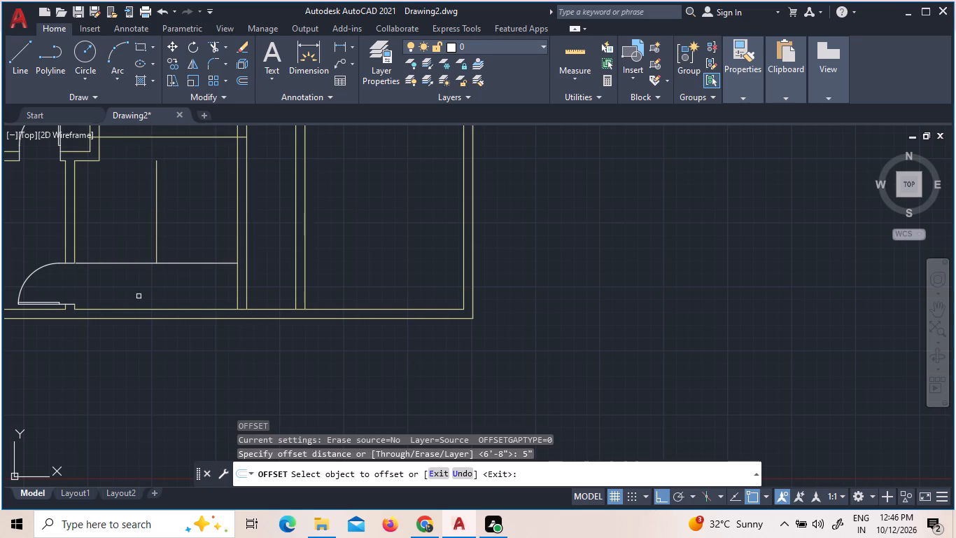
left_click(126, 263)
left_click(133, 237)
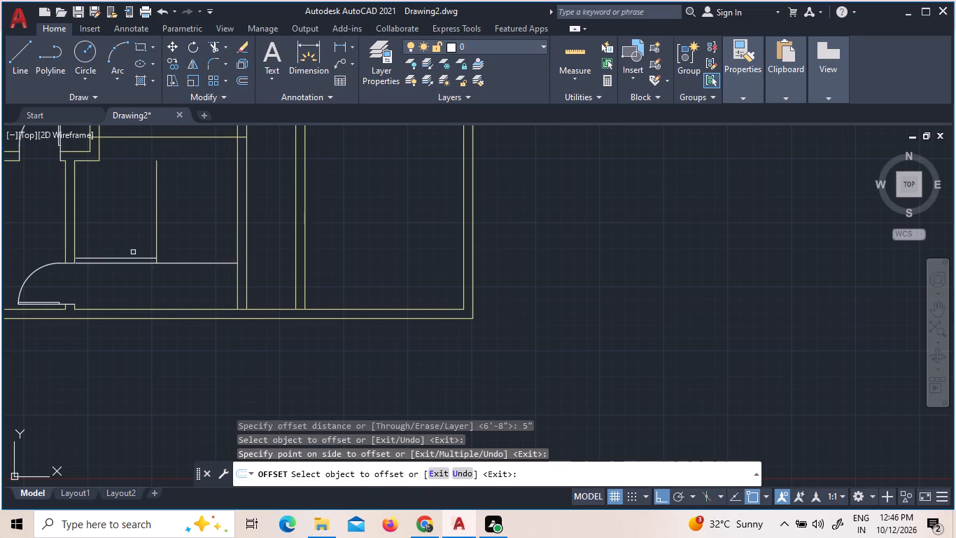
left_click(176, 264)
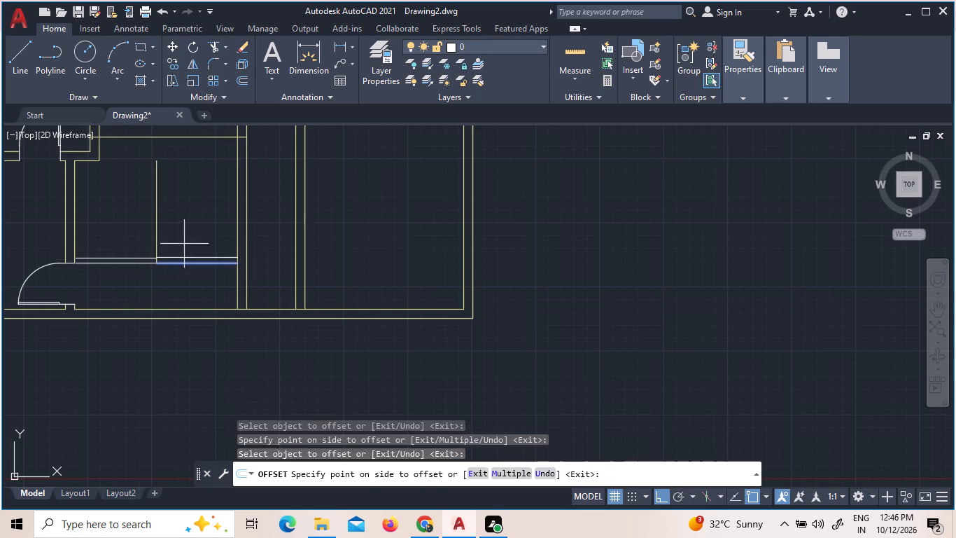
left_click(184, 244)
key("Escape")
Erase the two original horizontal lines just south of the new offset copies.
left_click(178, 267)
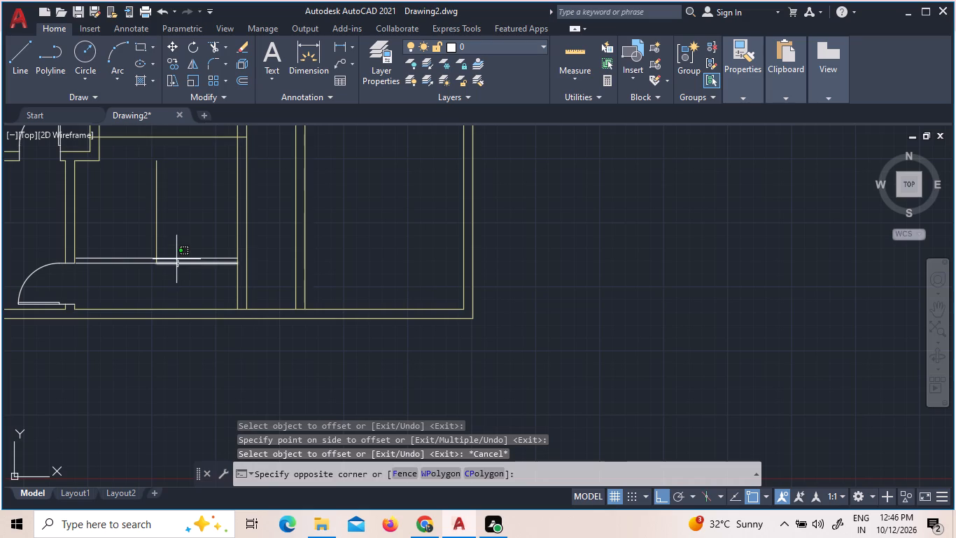
left_click(176, 259)
left_click(147, 265)
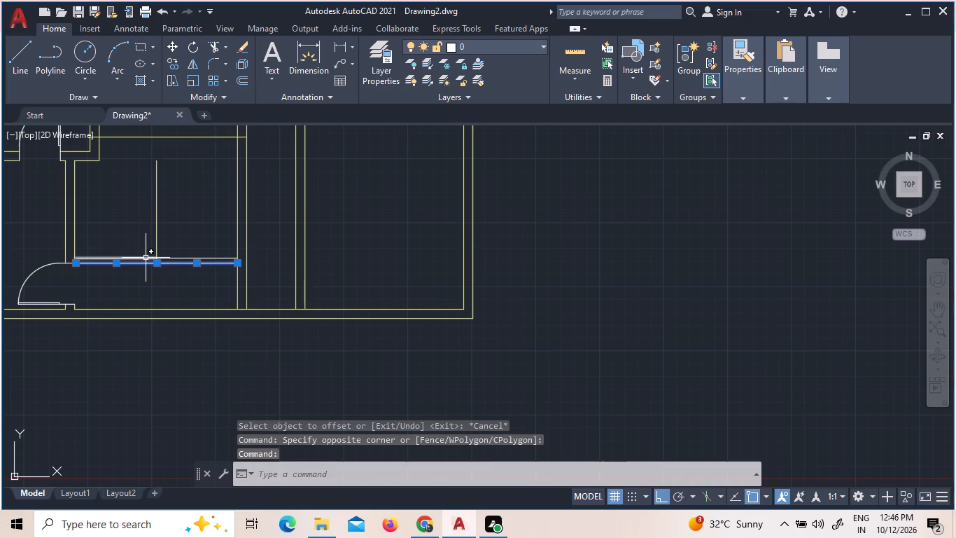
key("BackSpace")
key("Delete")
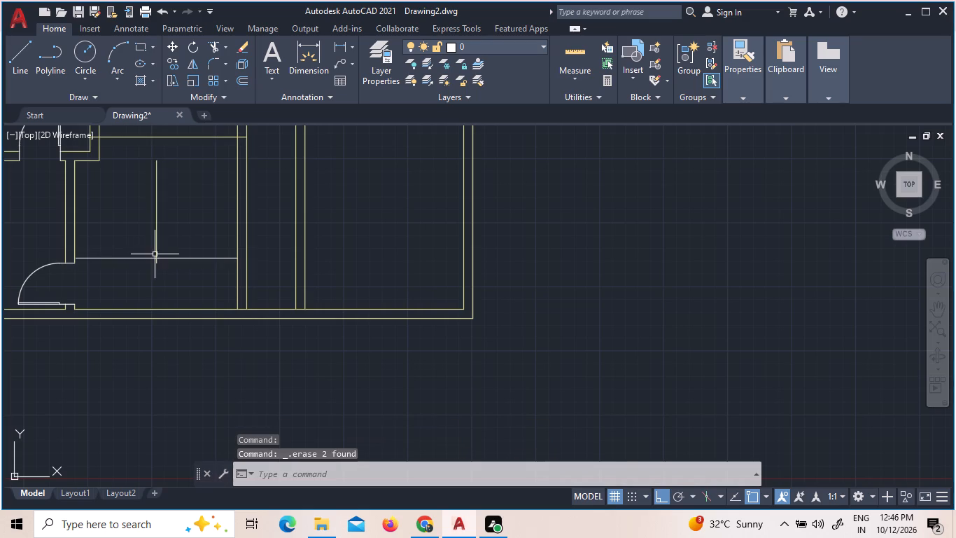
Join the two remaining collinear horizontal lines across the south hall into a single line.
type("j")
key("space")
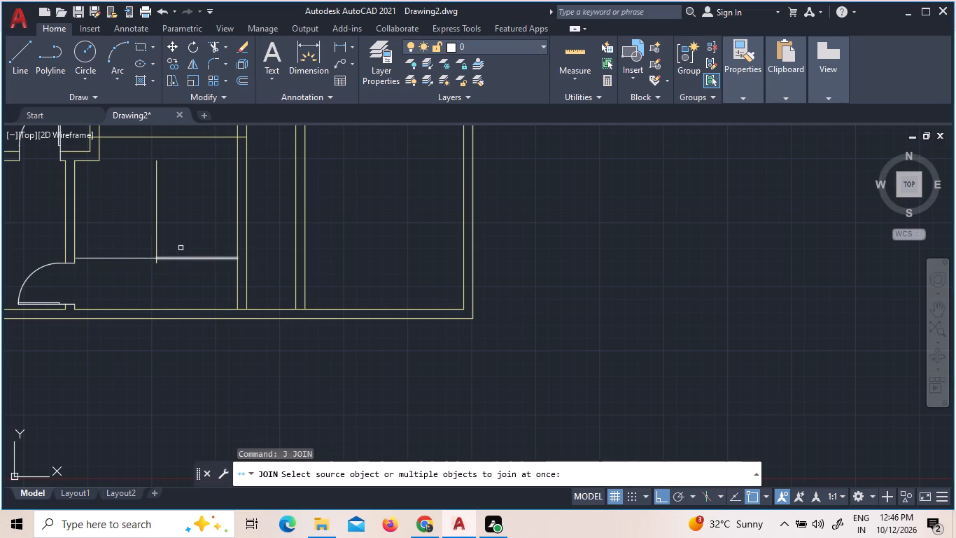
left_click(185, 272)
left_click(185, 220)
left_click(132, 265)
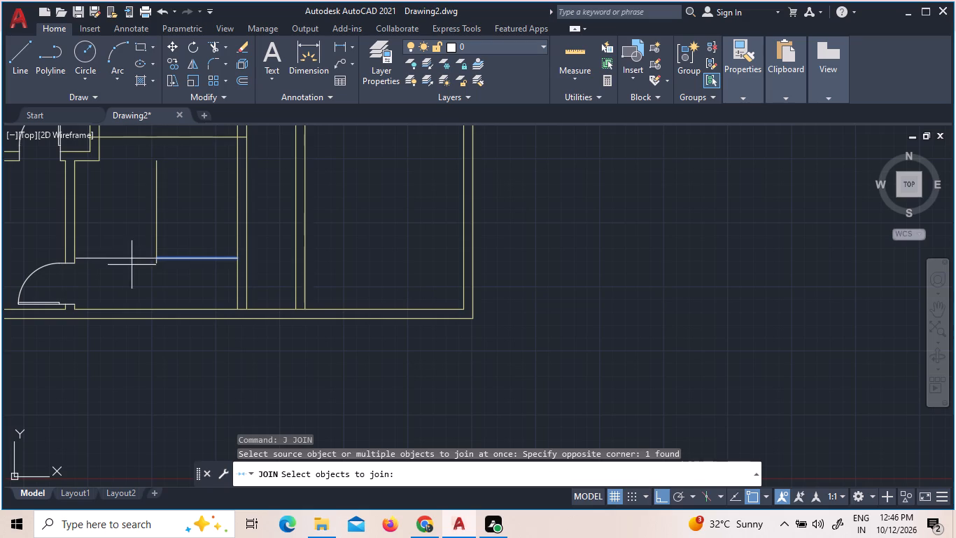
left_click(128, 237)
key("space")
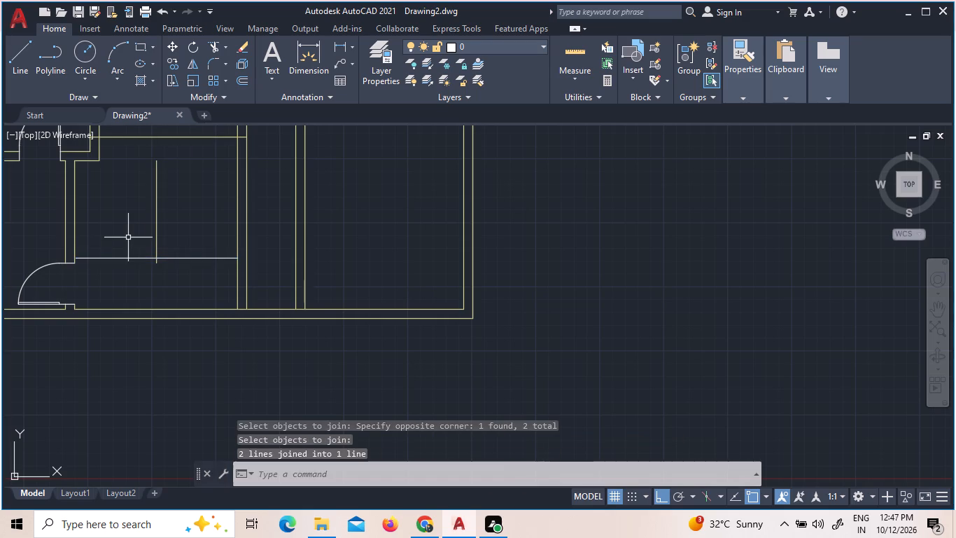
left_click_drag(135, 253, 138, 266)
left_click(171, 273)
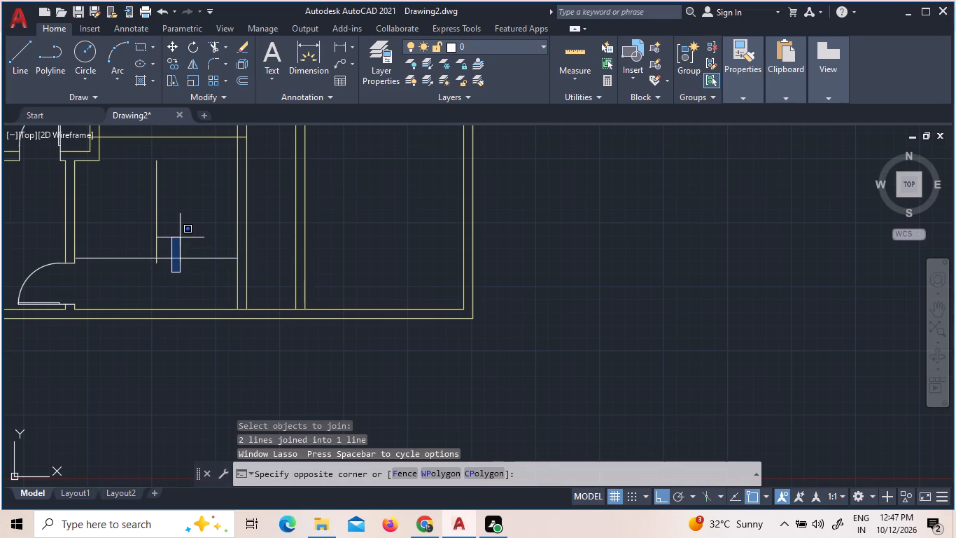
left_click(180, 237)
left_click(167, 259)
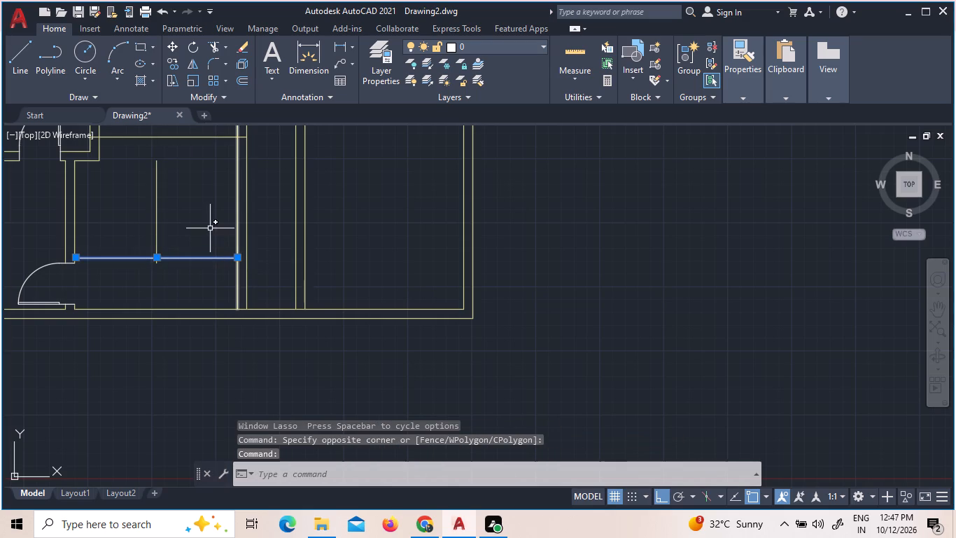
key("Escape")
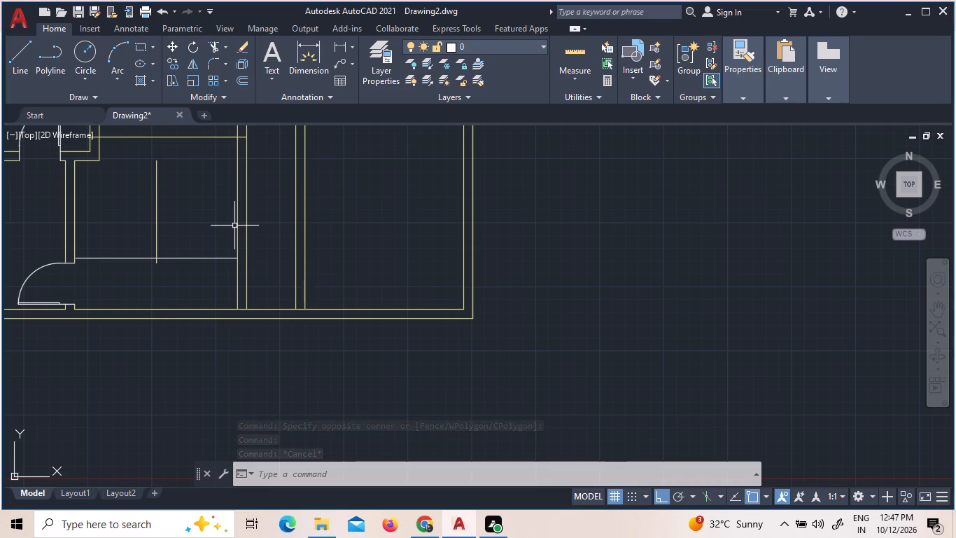
Offset the joined horizontal line in the south hall 6" to the north three times, each copy from the previous one.
key("o")
key("Return")
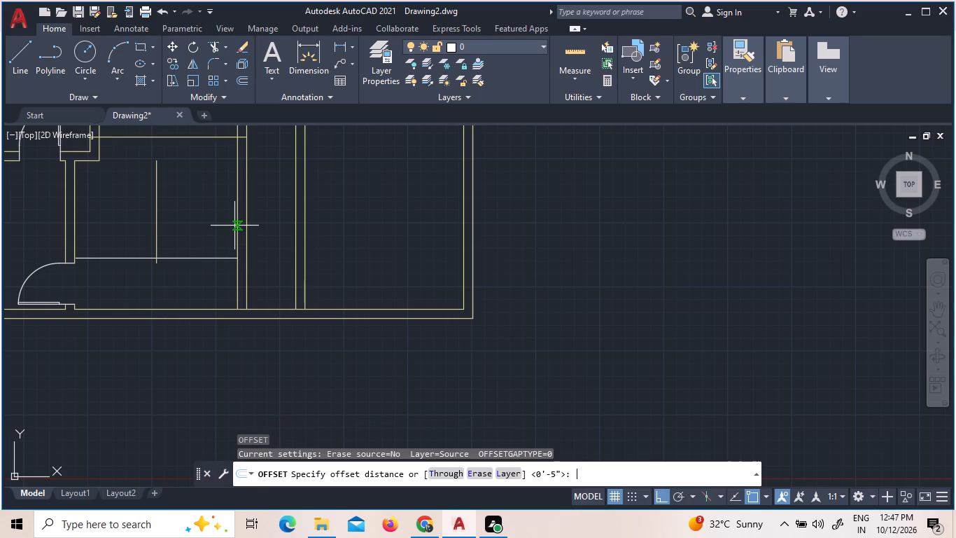
key("7")
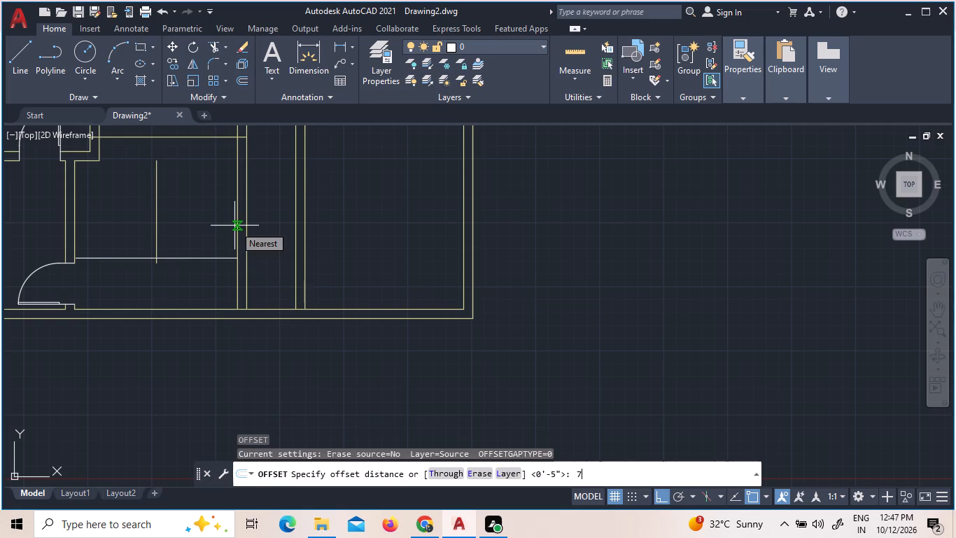
key("BackSpace")
key("6")
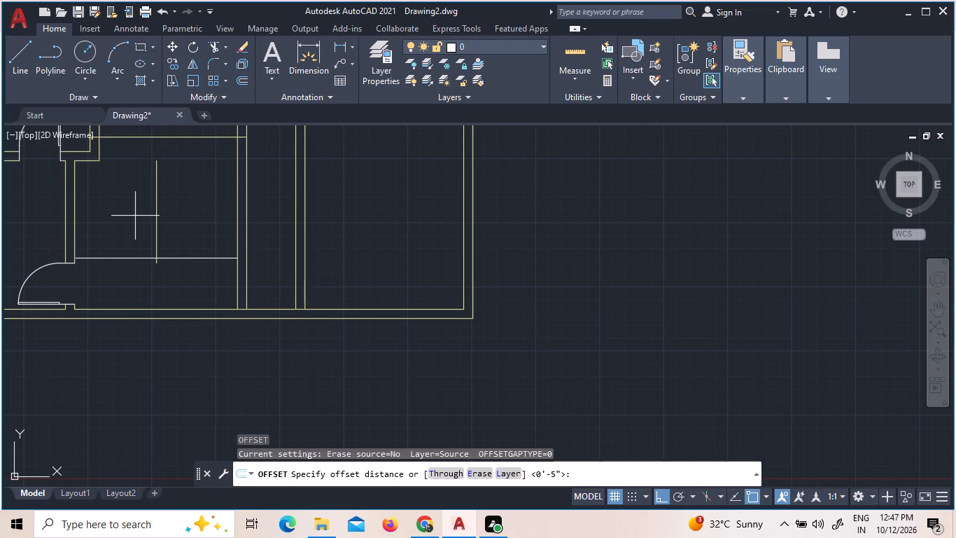
key("shift+quotedbl")
key("Return")
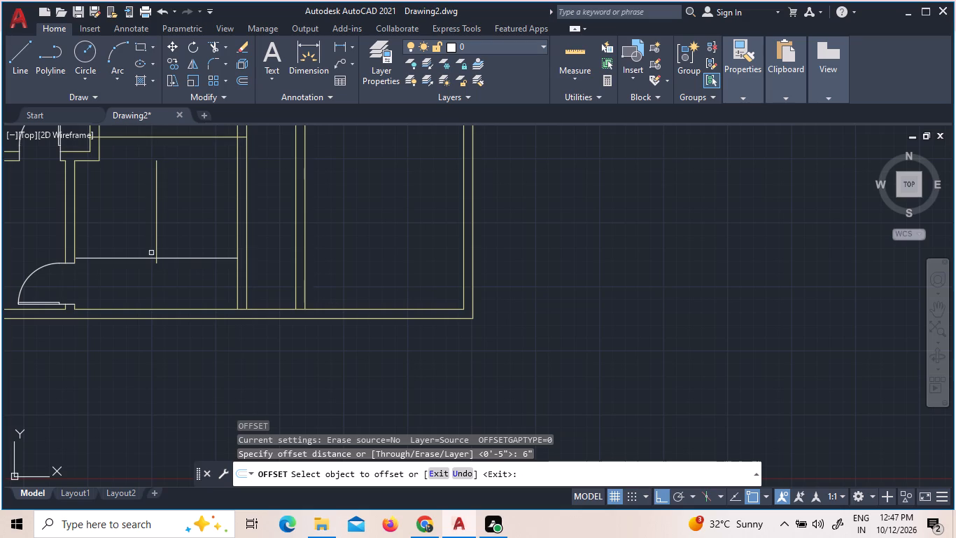
left_click(185, 260)
left_click(187, 239)
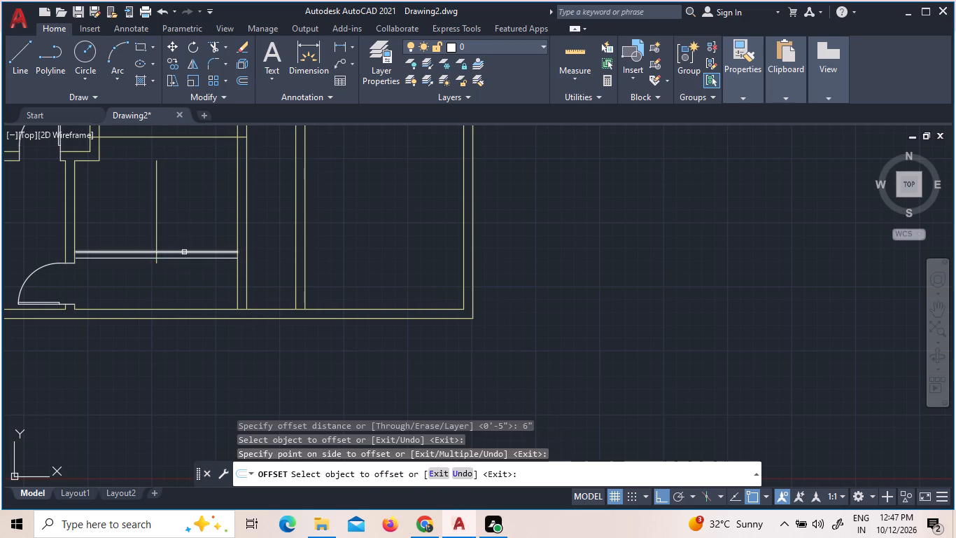
left_click(184, 252)
left_click(197, 226)
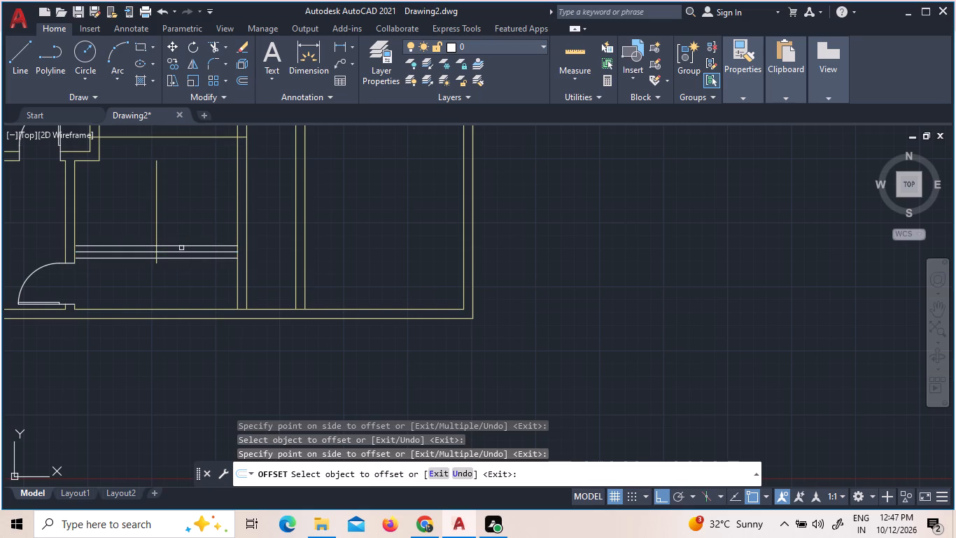
left_click(181, 248)
left_click(180, 245)
left_click(181, 223)
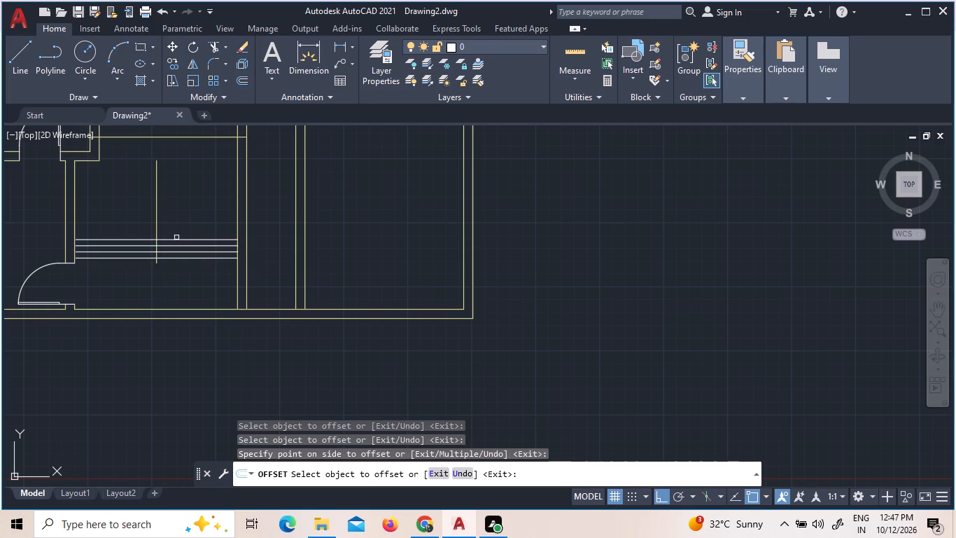
Add five more horizontal tread lines northward at the same 6" offset, each from the northernmost line.
left_click(174, 240)
left_click(174, 220)
left_click(169, 234)
left_click(164, 219)
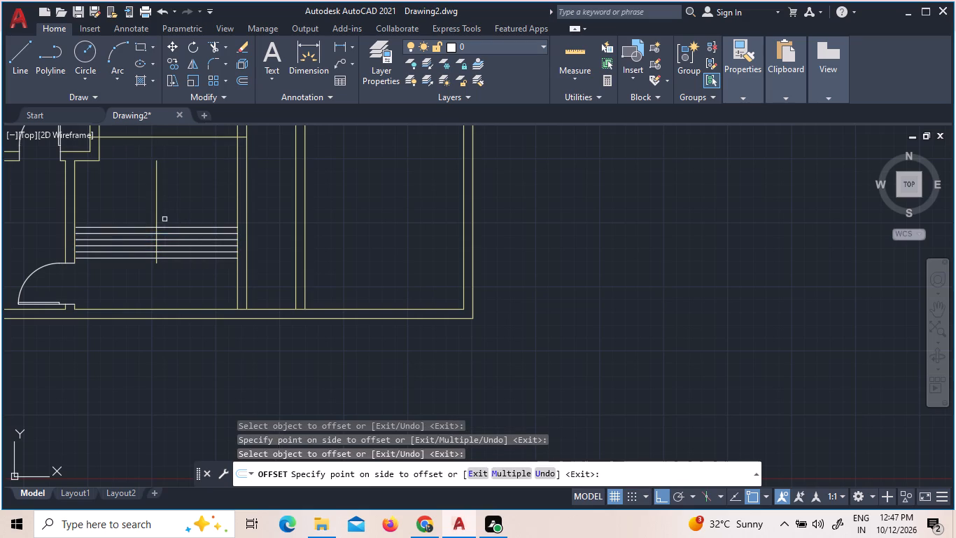
left_click(164, 228)
left_click(166, 213)
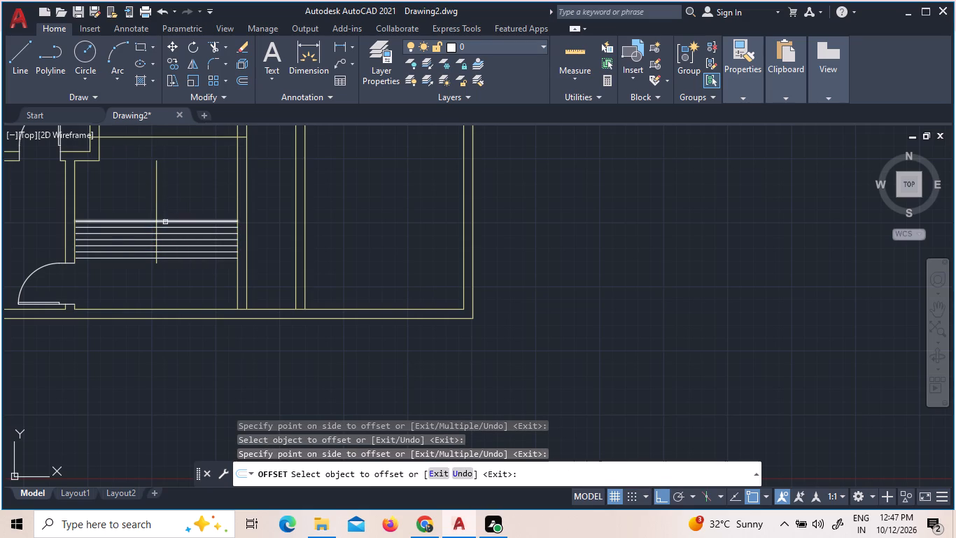
left_click(165, 222)
left_click(174, 210)
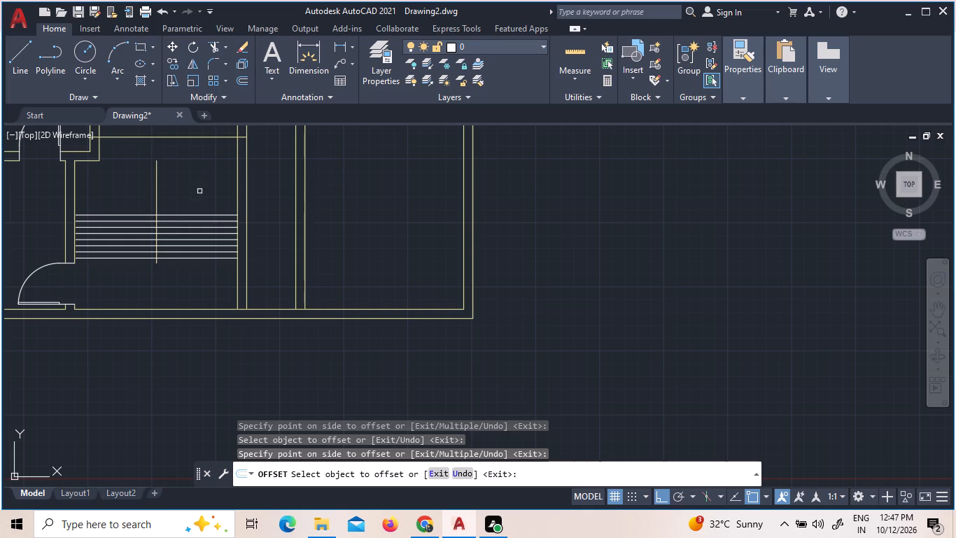
left_click(191, 213)
left_click(191, 205)
Add another five horizontal tread lines northward at the 6" offset, completing the stair flight in the south hall.
left_click(185, 209)
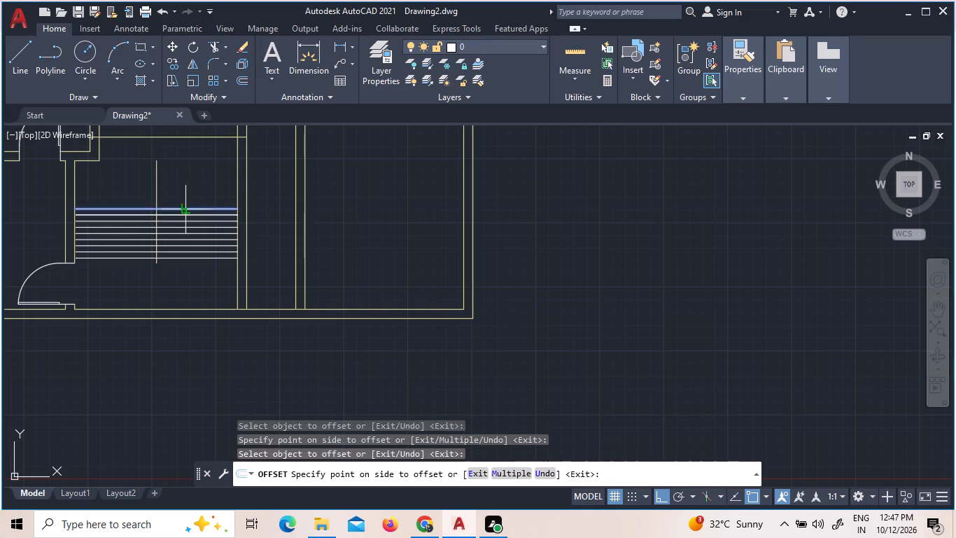
left_click(184, 191)
left_click(181, 203)
left_click(180, 187)
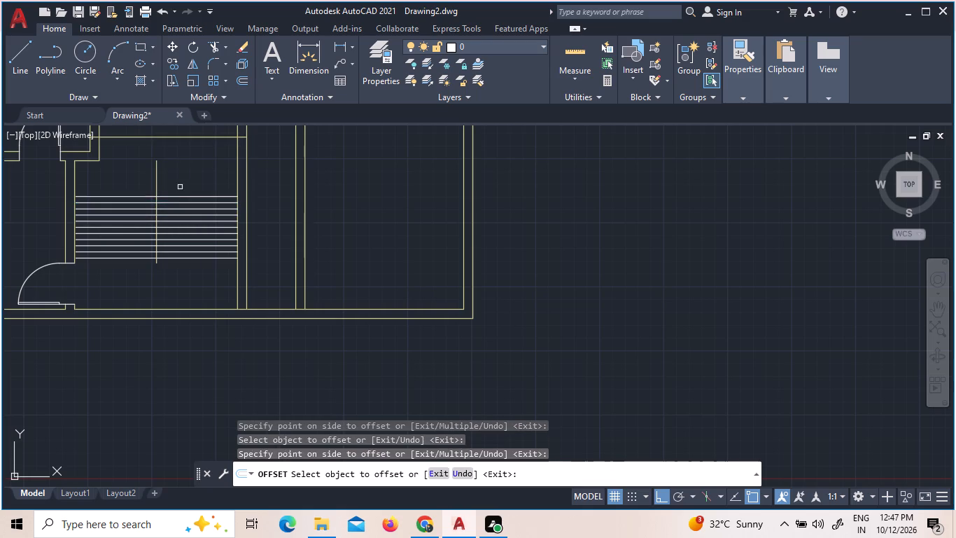
left_click(178, 197)
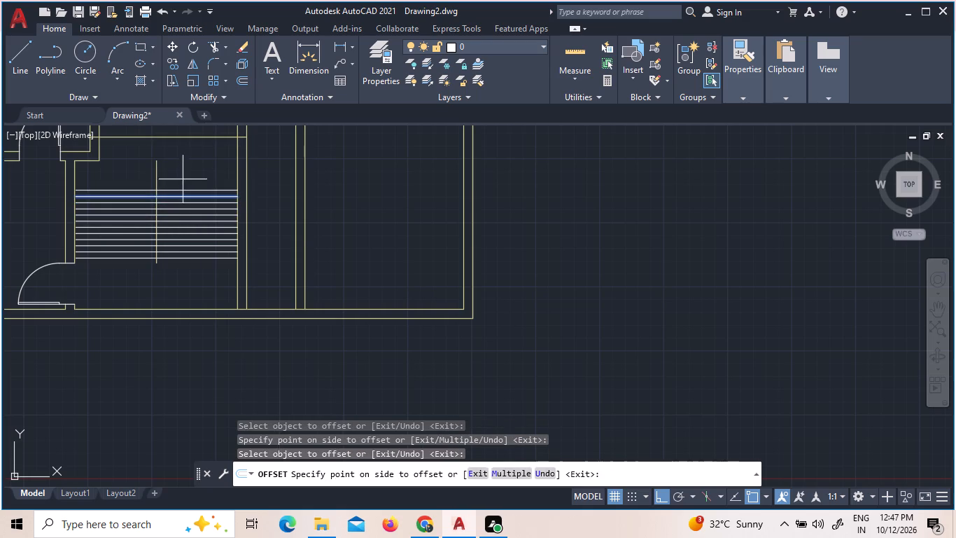
left_click(183, 179)
left_click(177, 191)
left_click(176, 177)
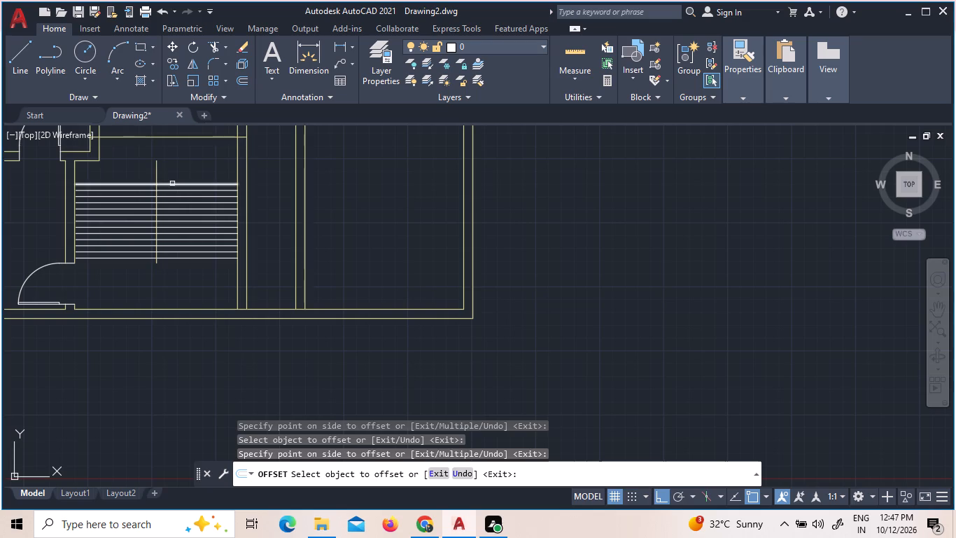
left_click(172, 184)
left_click(174, 174)
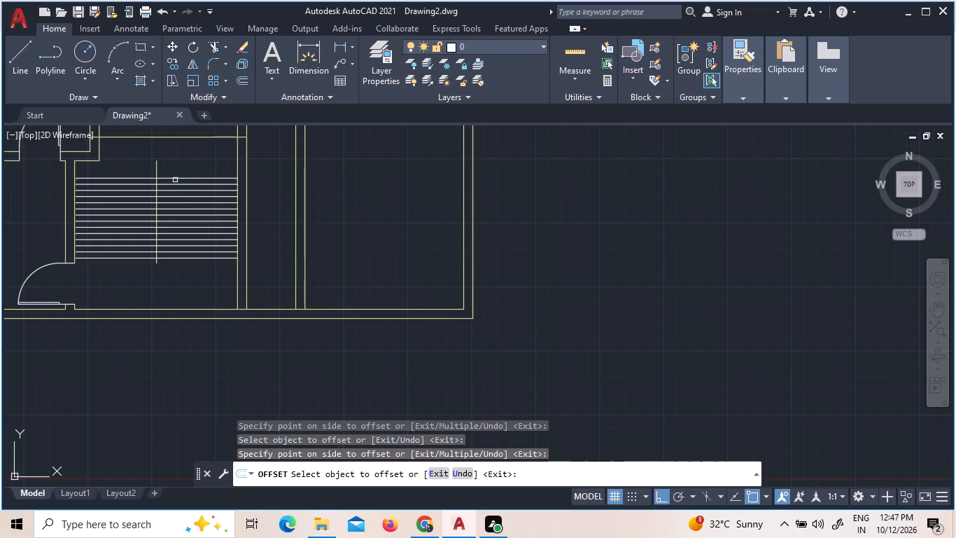
key("Escape")
Trim the stair's central vertical line where it extends beyond the northernmost and southernmost tread lines.
key("t")
type("rr")
key("space")
key("space")
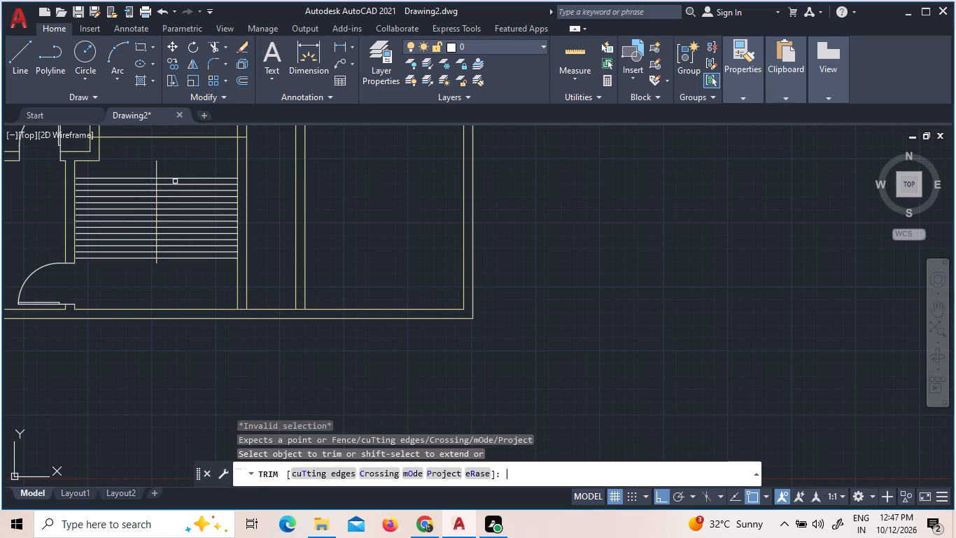
left_click(174, 167)
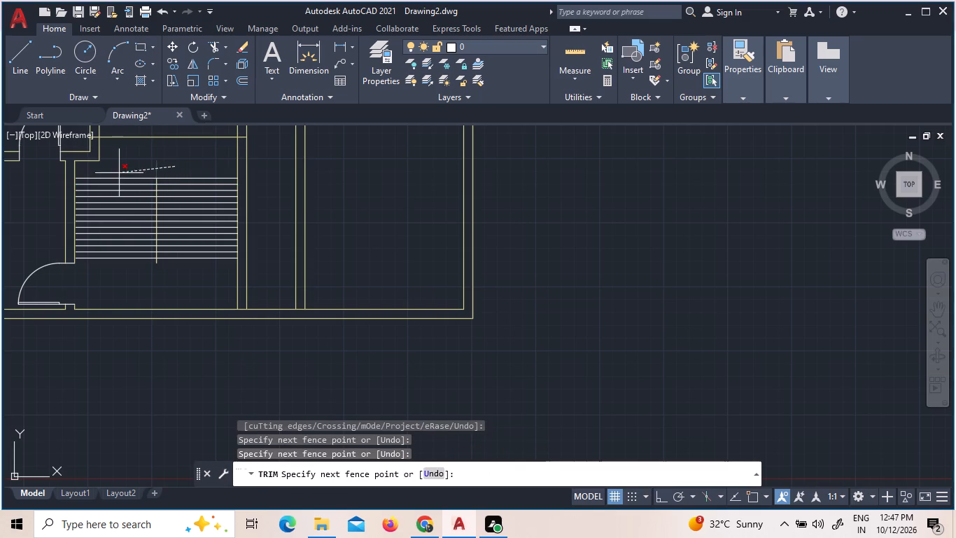
left_click(115, 167)
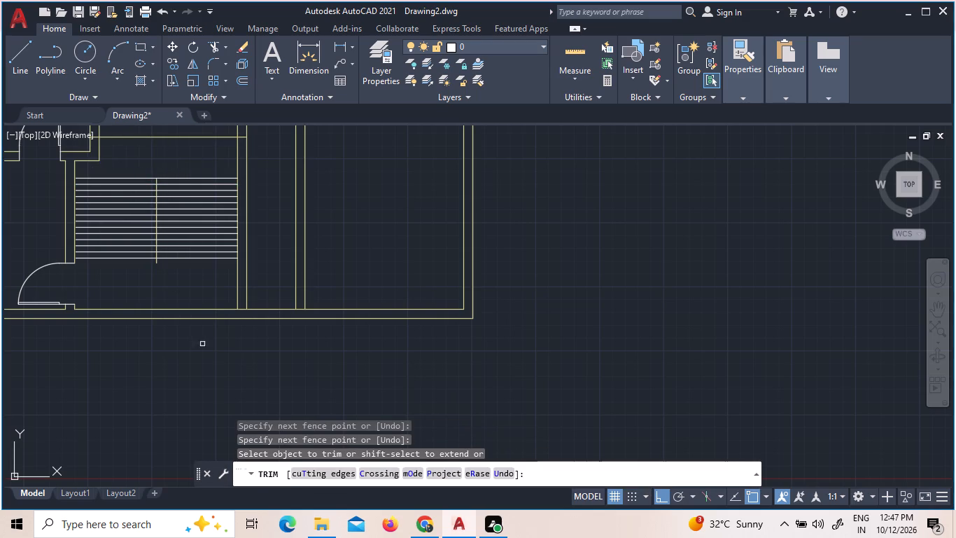
left_click(157, 261)
key("Escape")
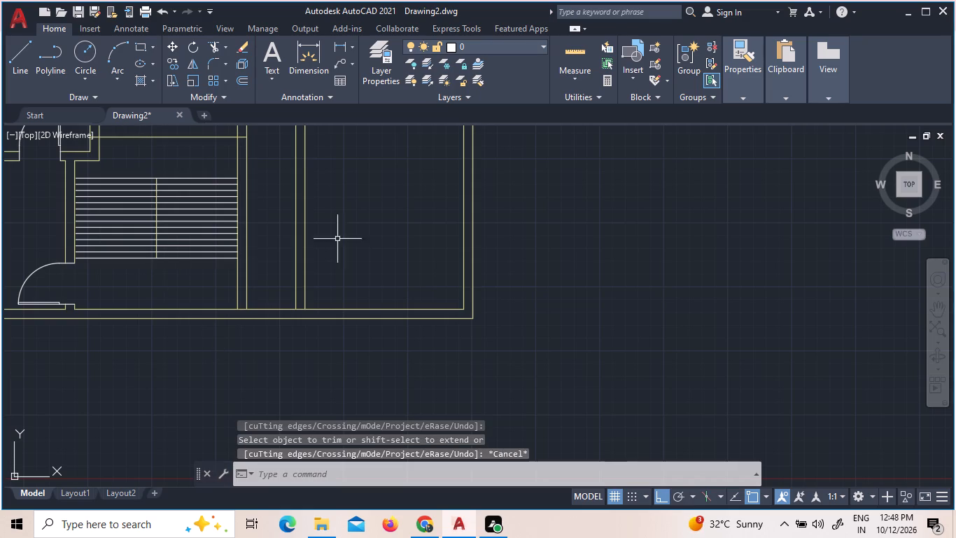
Draw a vertical direction line in the stair's east half, from just north of the treads down to the seventh tread line.
left_click(22, 50)
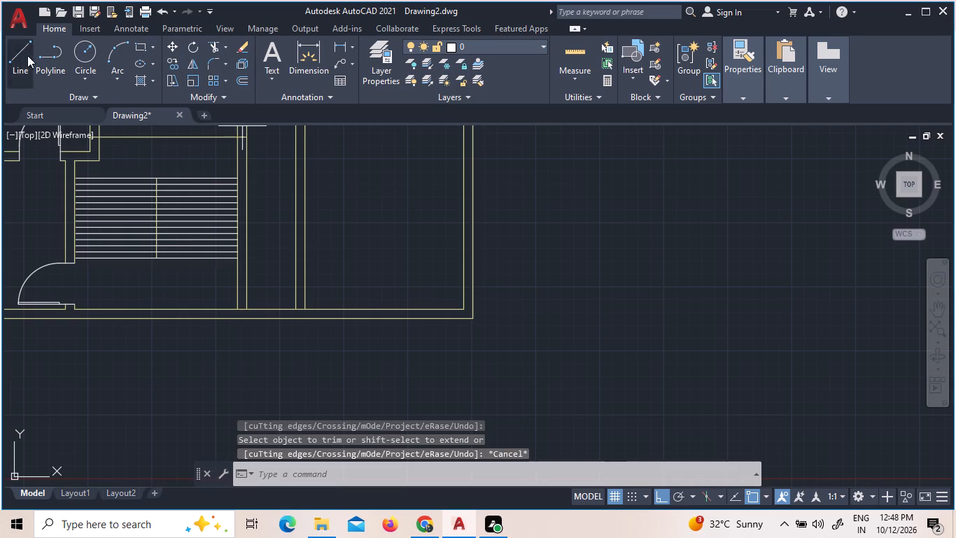
left_click(193, 168)
scroll(192, 210, "up", 1)
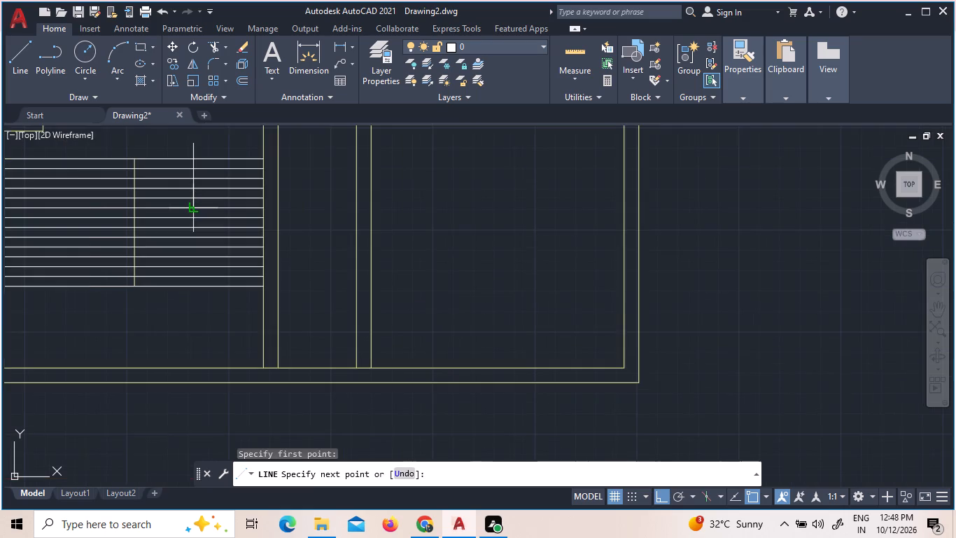
scroll(190, 210, "up", 2)
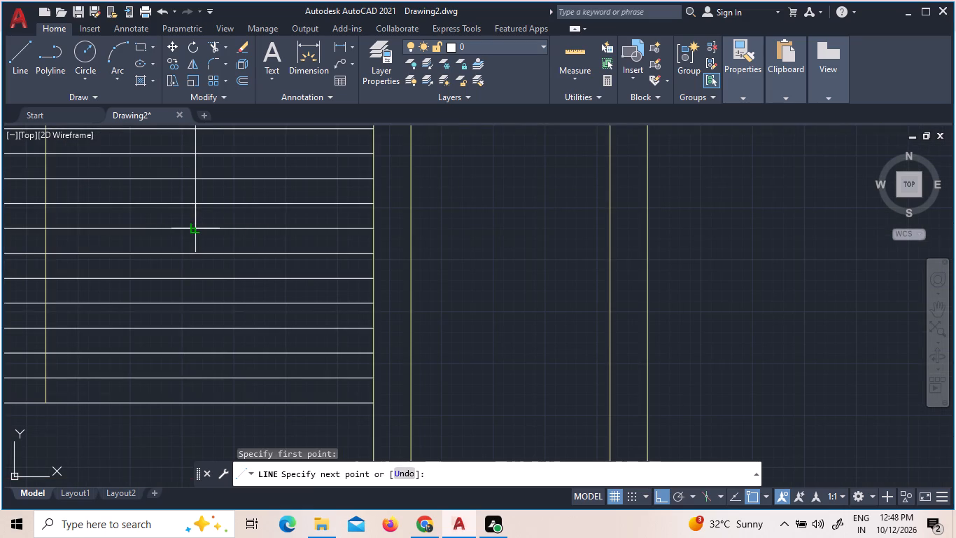
left_click(190, 226)
key("Escape")
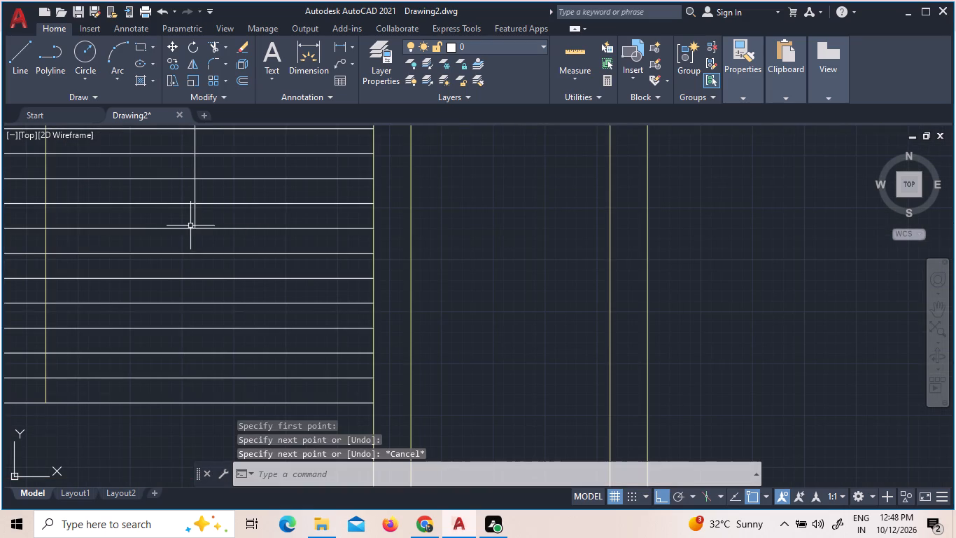
Draw a diagonal arrowhead line from the direction line's south end northwest to the fourth tread line from the north.
left_click(28, 76)
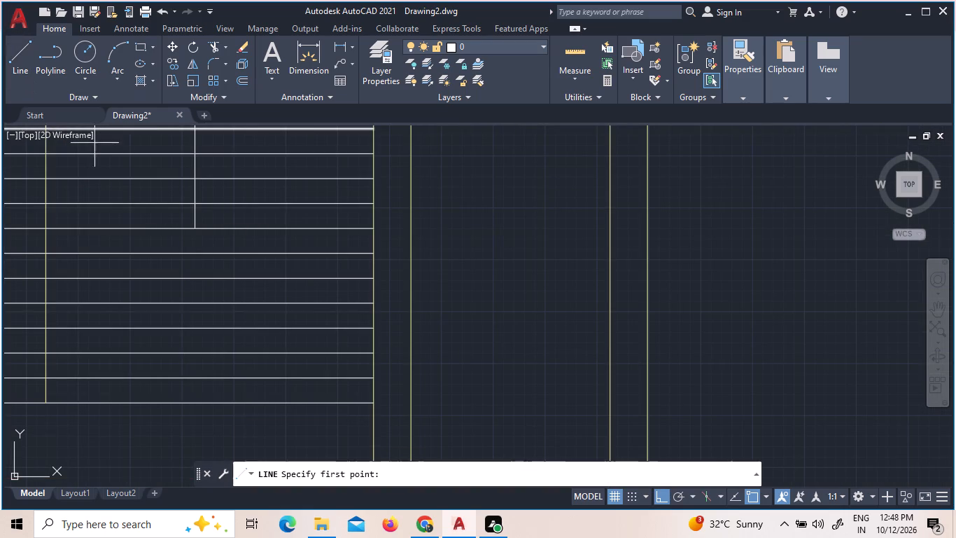
left_click(198, 228)
scroll(160, 222, "down", 2)
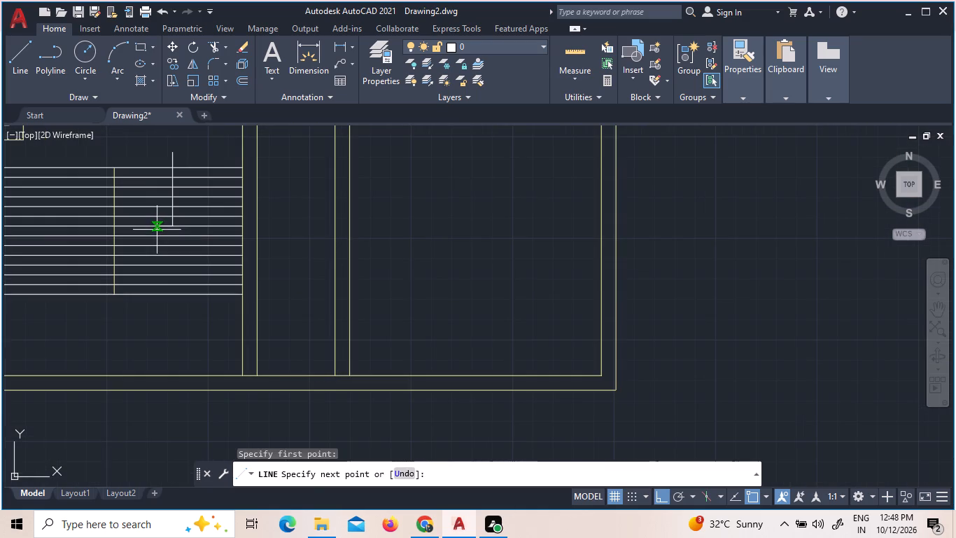
scroll(132, 186, "up", 2)
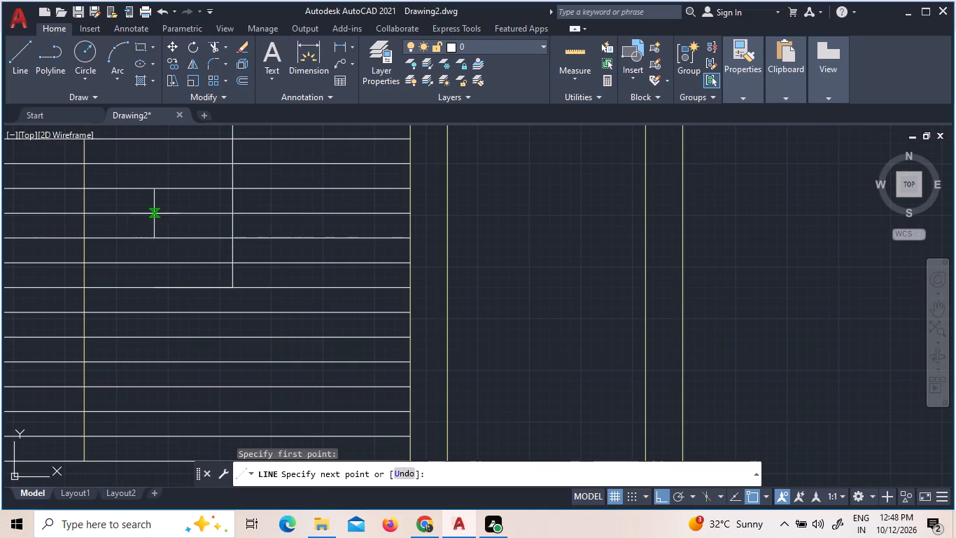
scroll(154, 213, "up", 6)
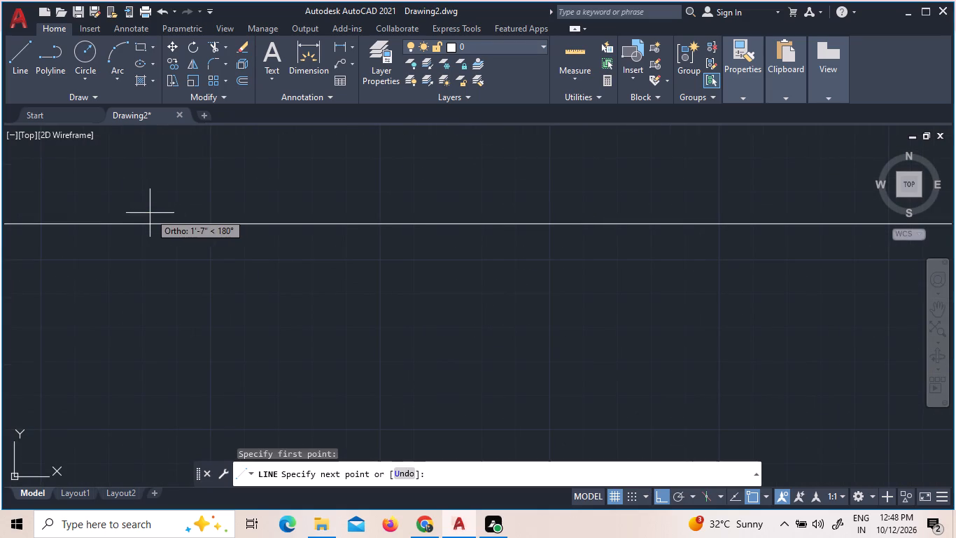
scroll(141, 223, "up", 5)
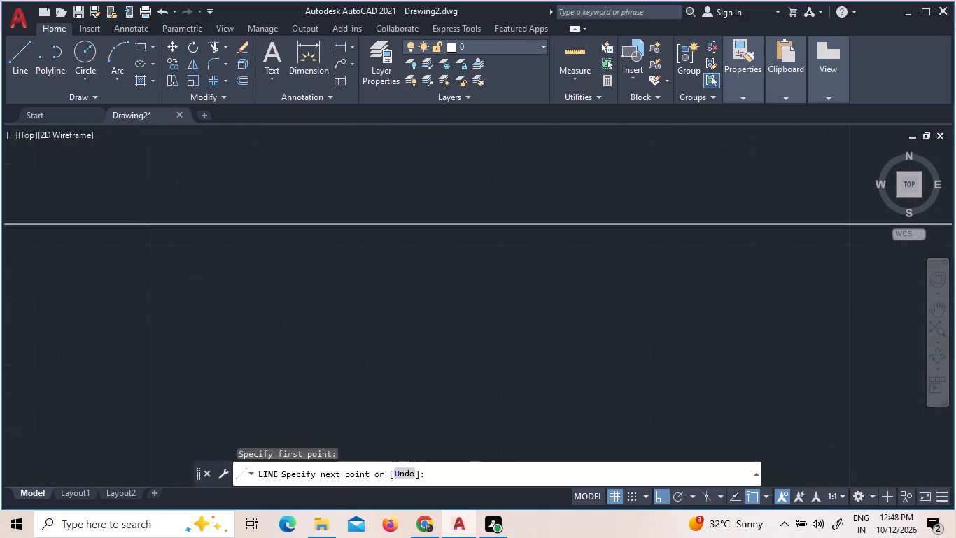
scroll(142, 223, "up", 6)
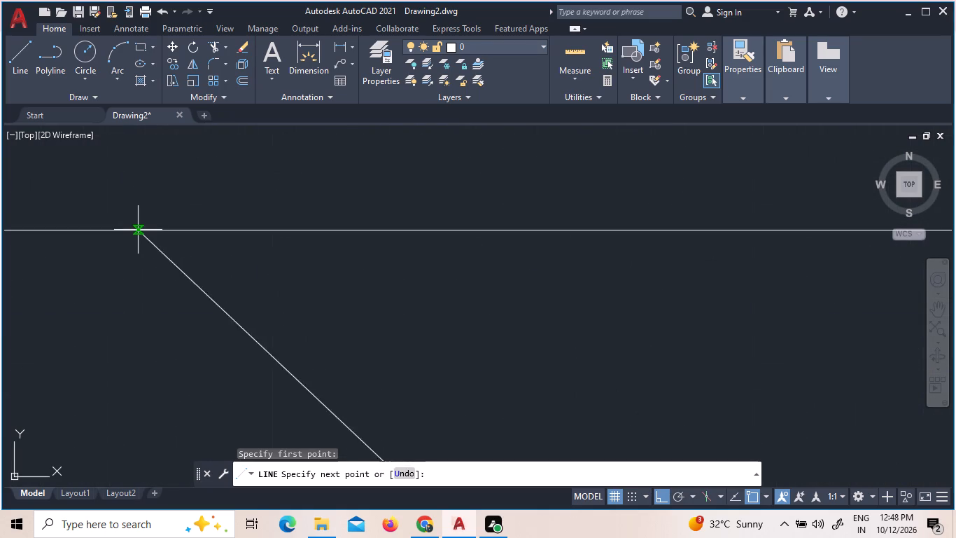
left_click(139, 230)
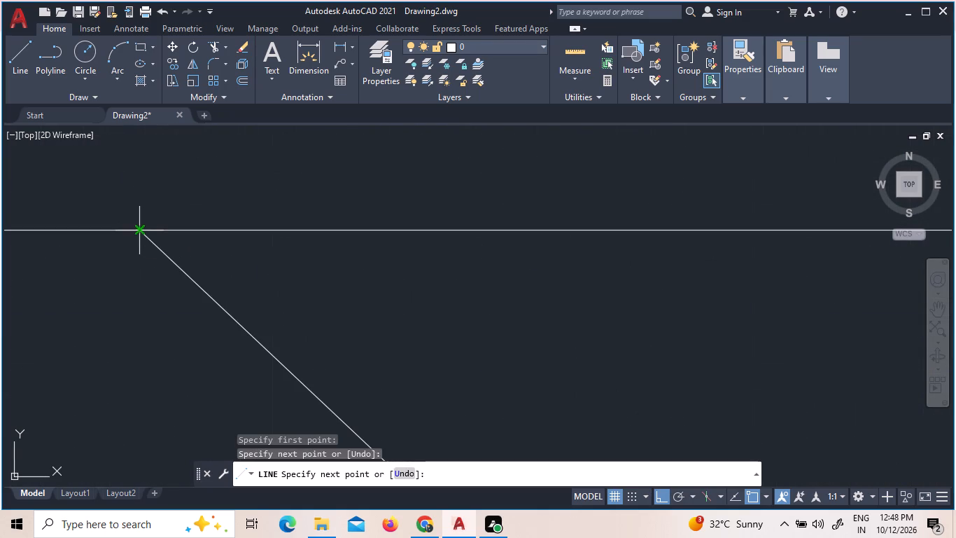
scroll(139, 230, "down", 18)
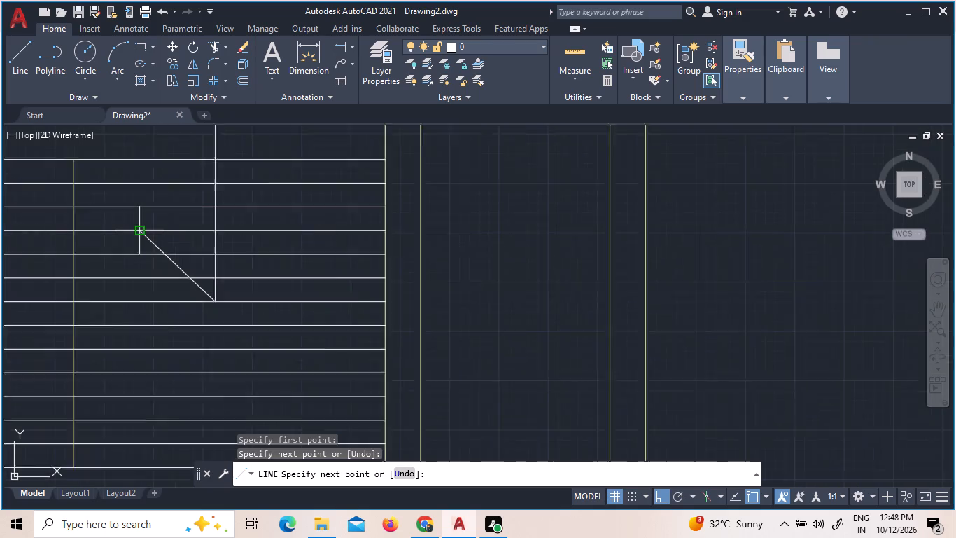
key("Escape")
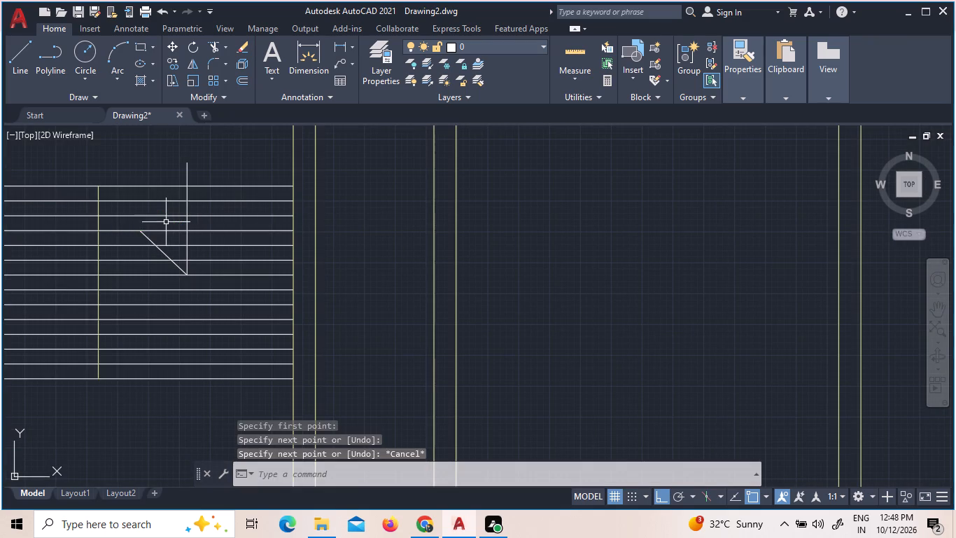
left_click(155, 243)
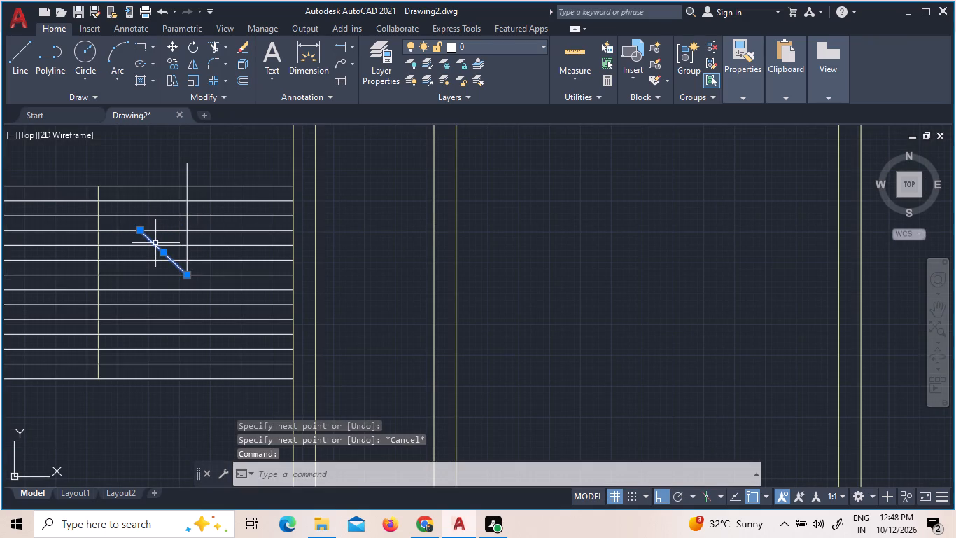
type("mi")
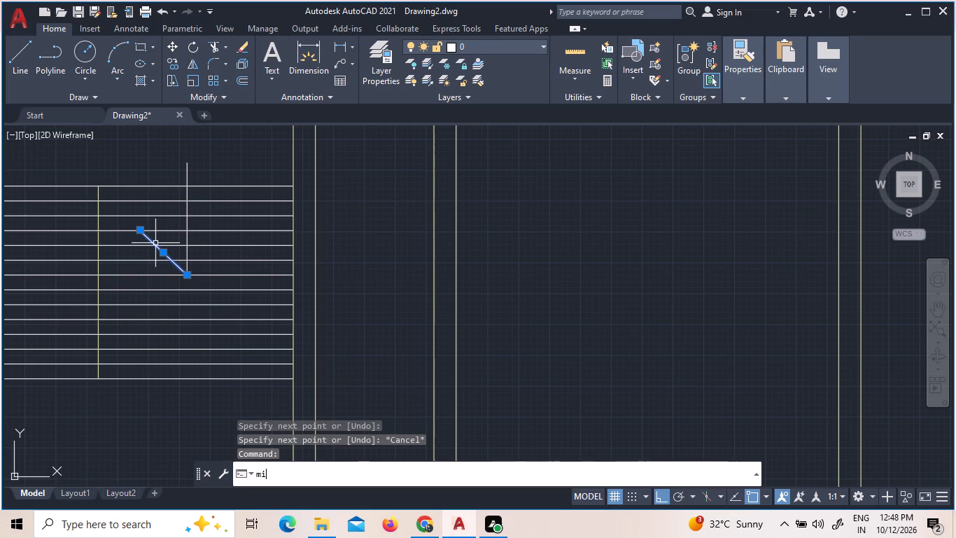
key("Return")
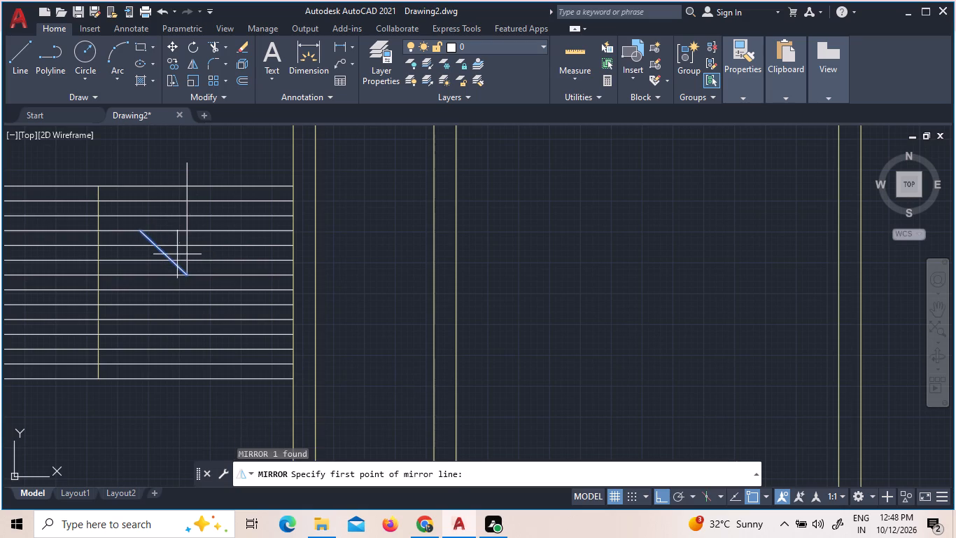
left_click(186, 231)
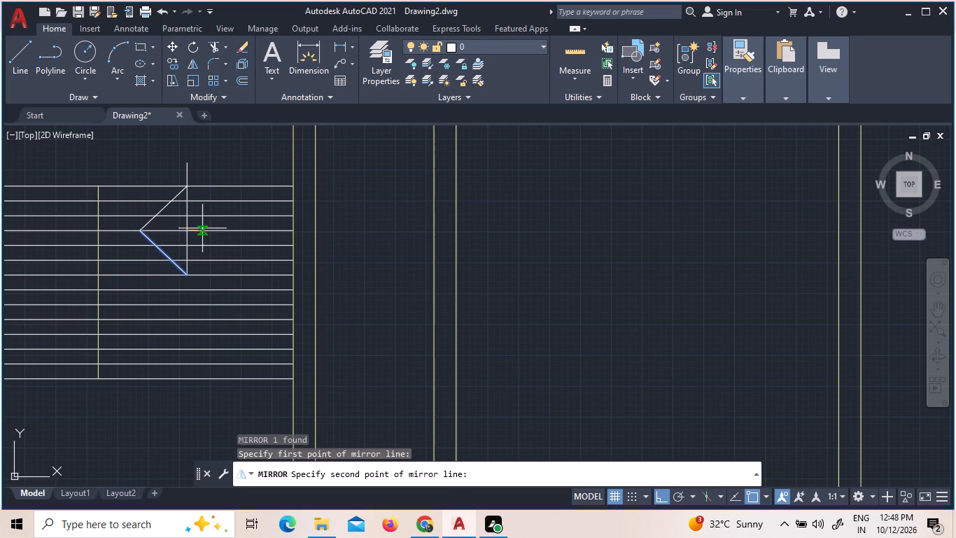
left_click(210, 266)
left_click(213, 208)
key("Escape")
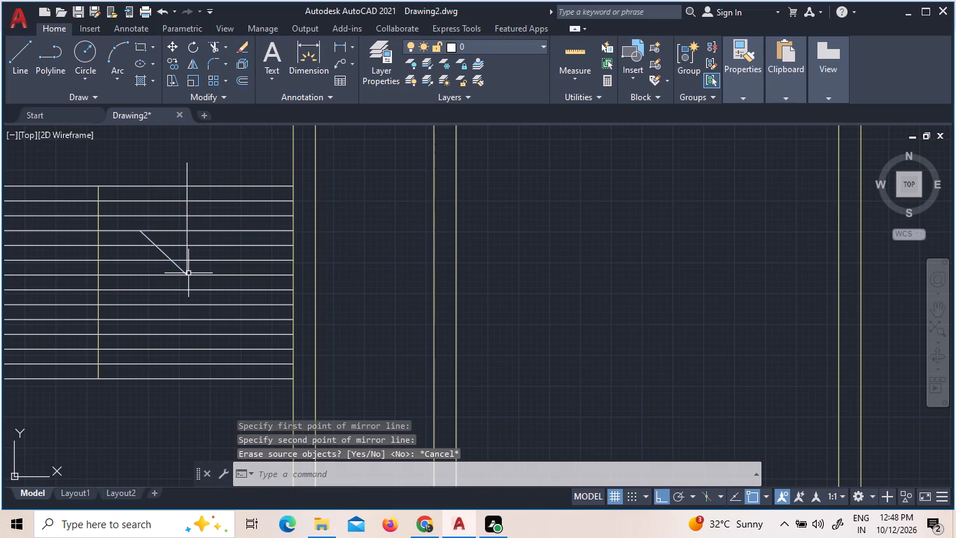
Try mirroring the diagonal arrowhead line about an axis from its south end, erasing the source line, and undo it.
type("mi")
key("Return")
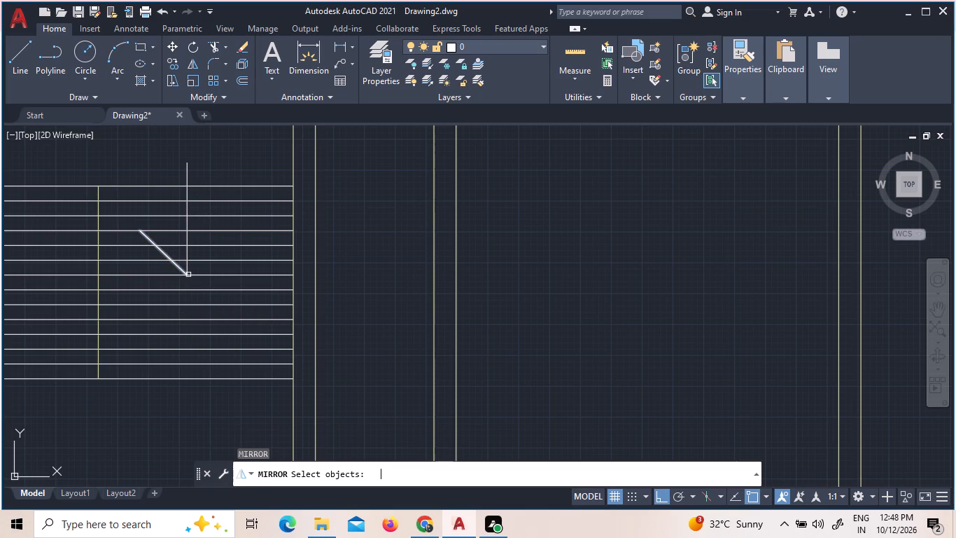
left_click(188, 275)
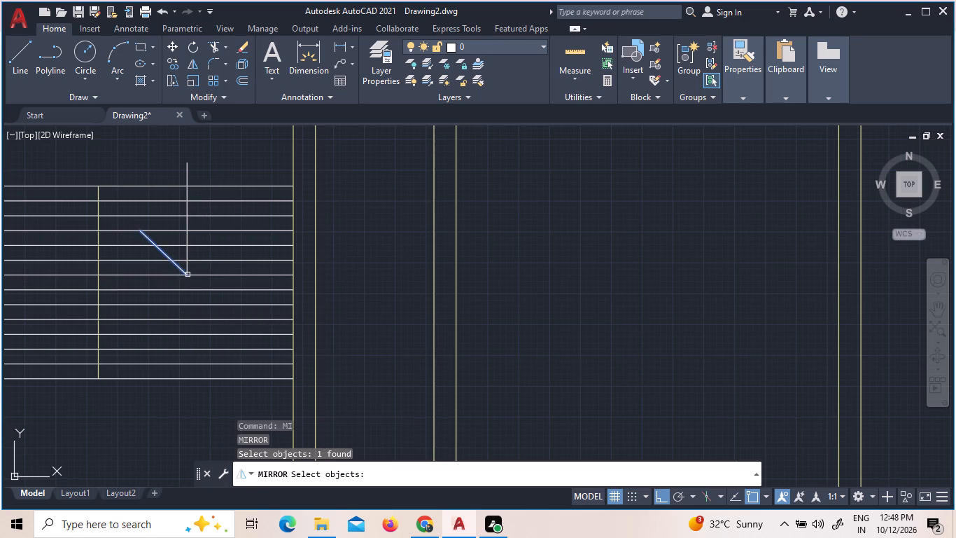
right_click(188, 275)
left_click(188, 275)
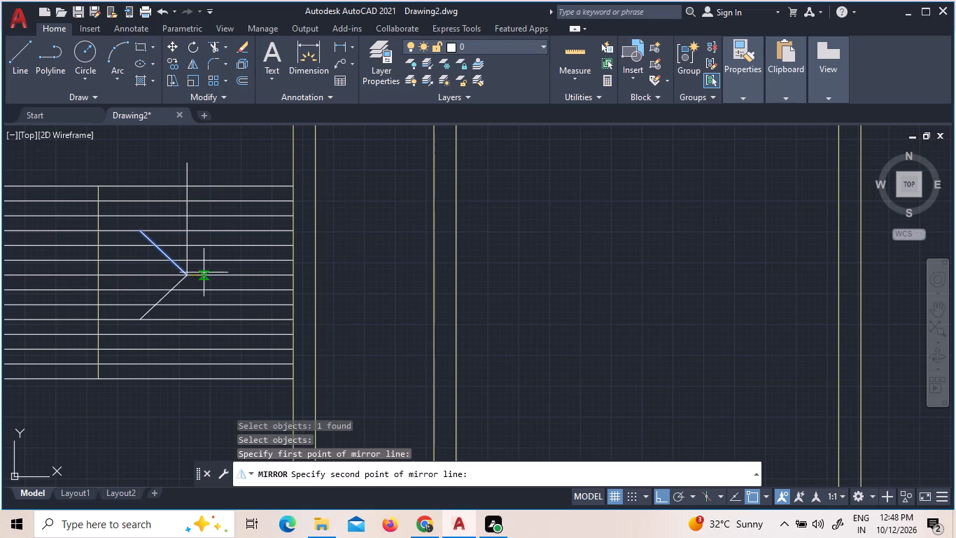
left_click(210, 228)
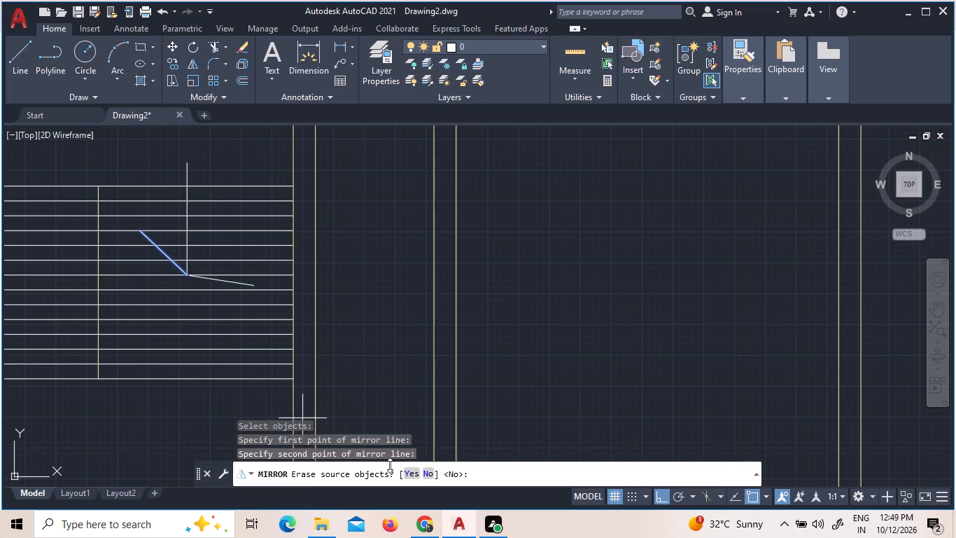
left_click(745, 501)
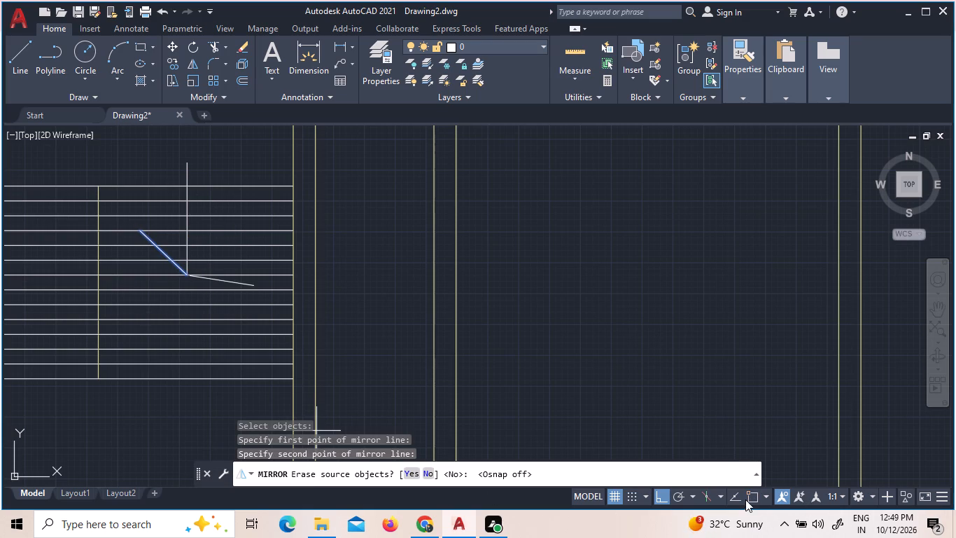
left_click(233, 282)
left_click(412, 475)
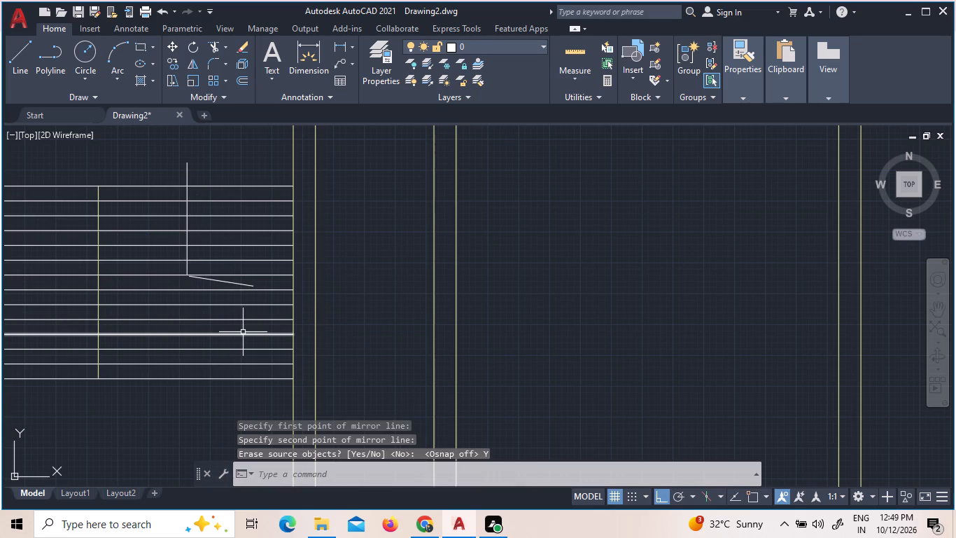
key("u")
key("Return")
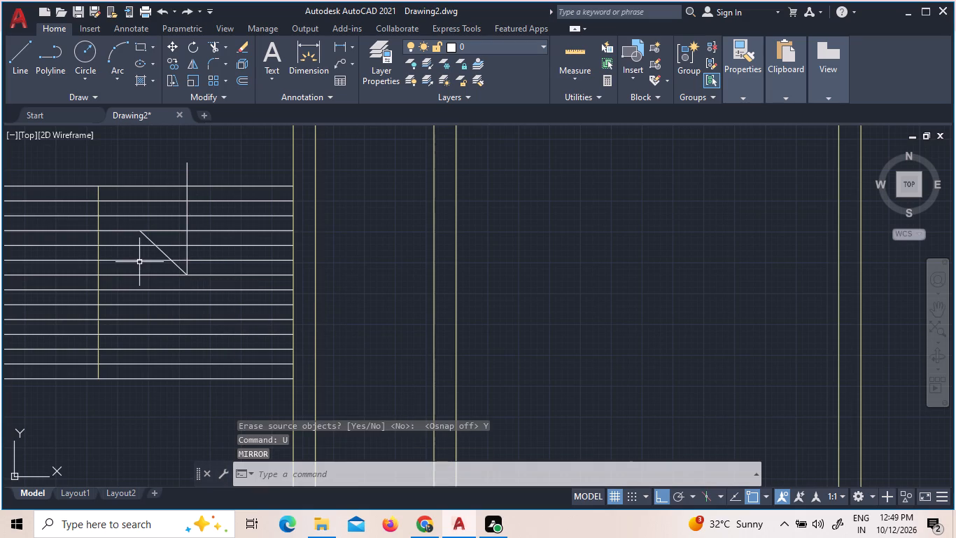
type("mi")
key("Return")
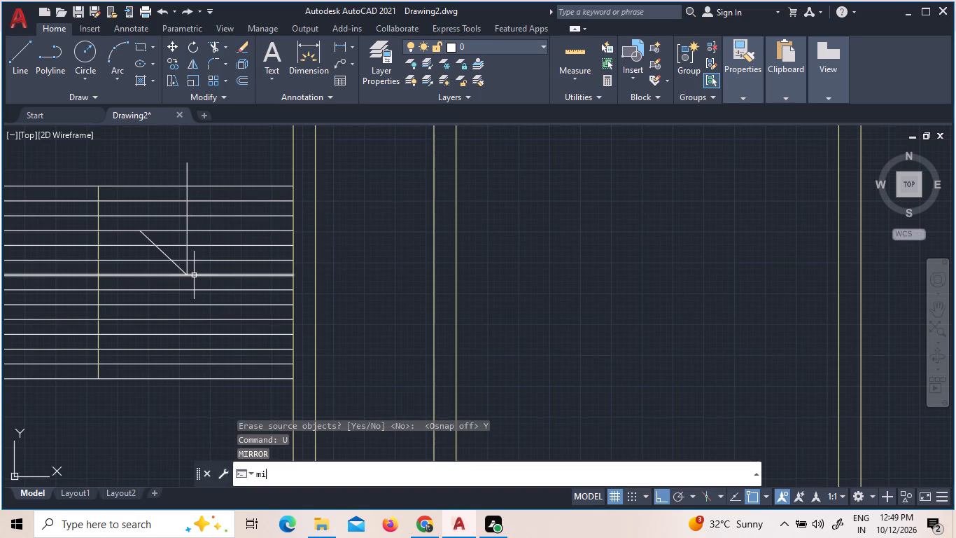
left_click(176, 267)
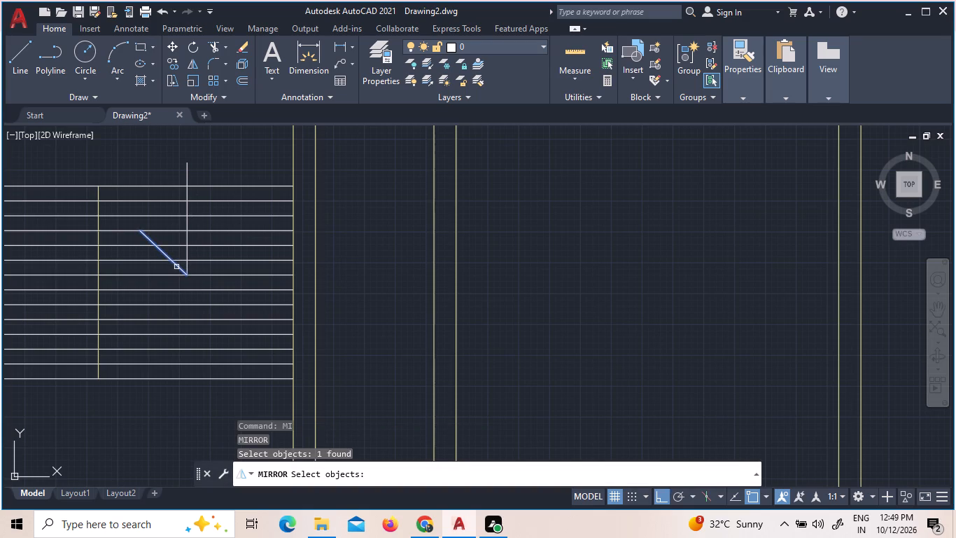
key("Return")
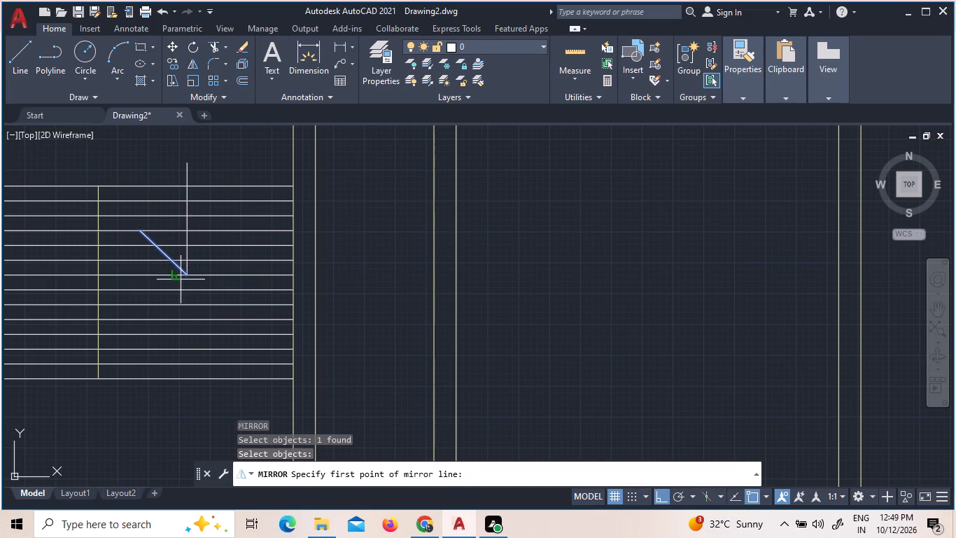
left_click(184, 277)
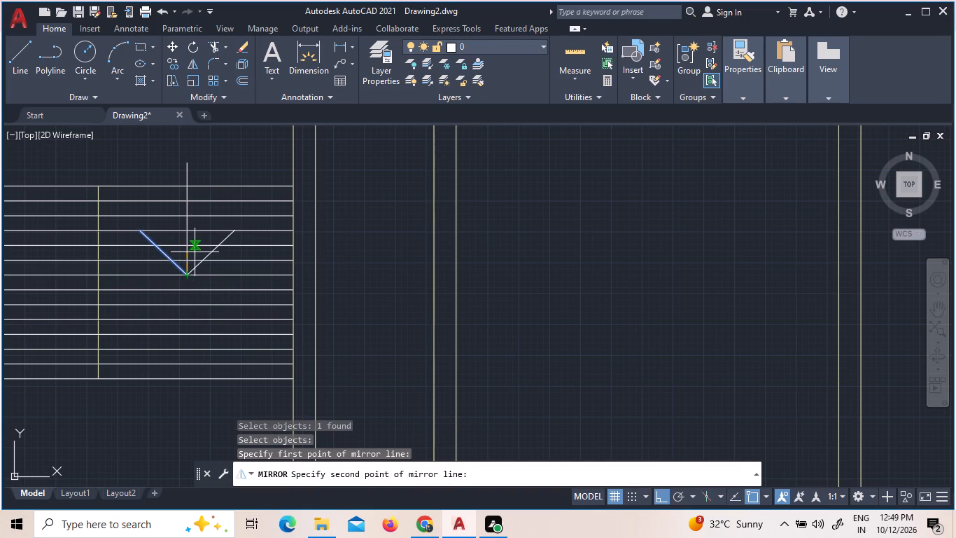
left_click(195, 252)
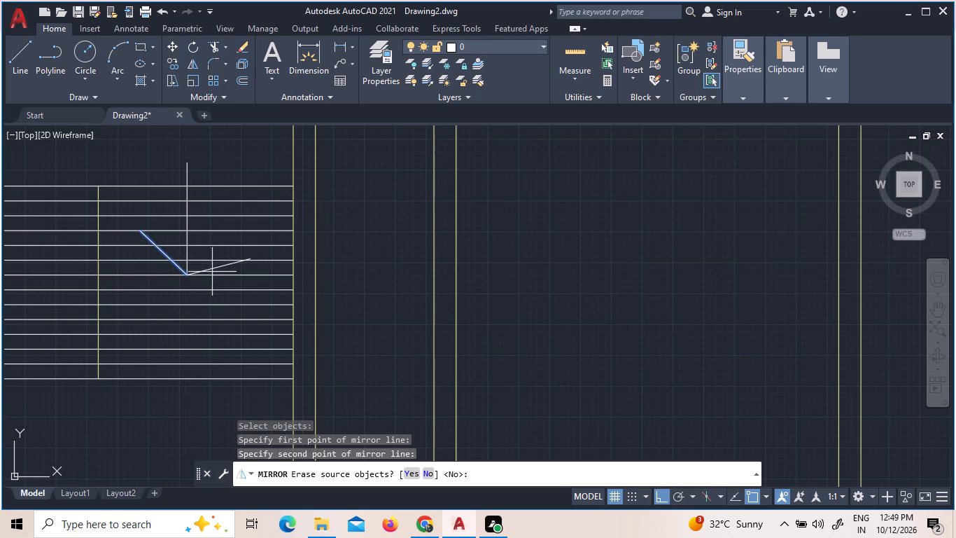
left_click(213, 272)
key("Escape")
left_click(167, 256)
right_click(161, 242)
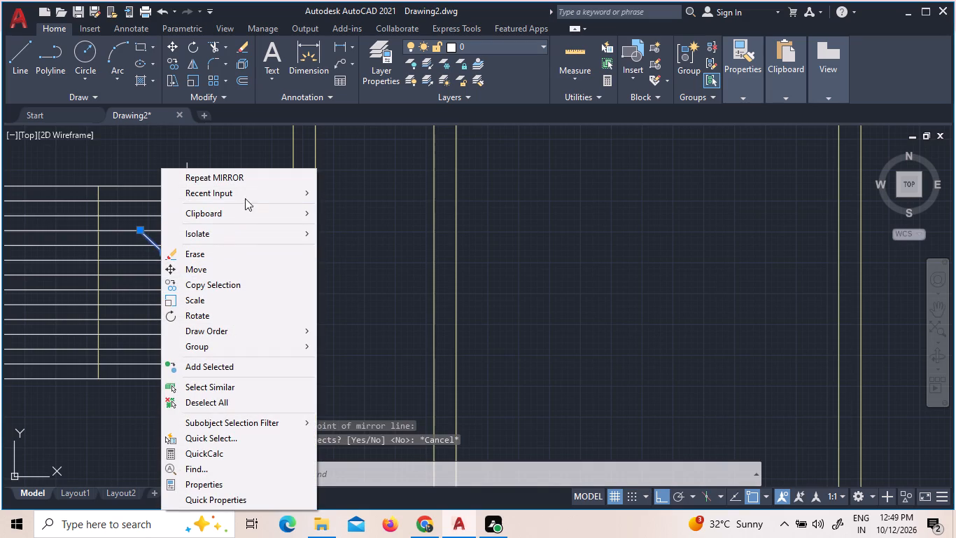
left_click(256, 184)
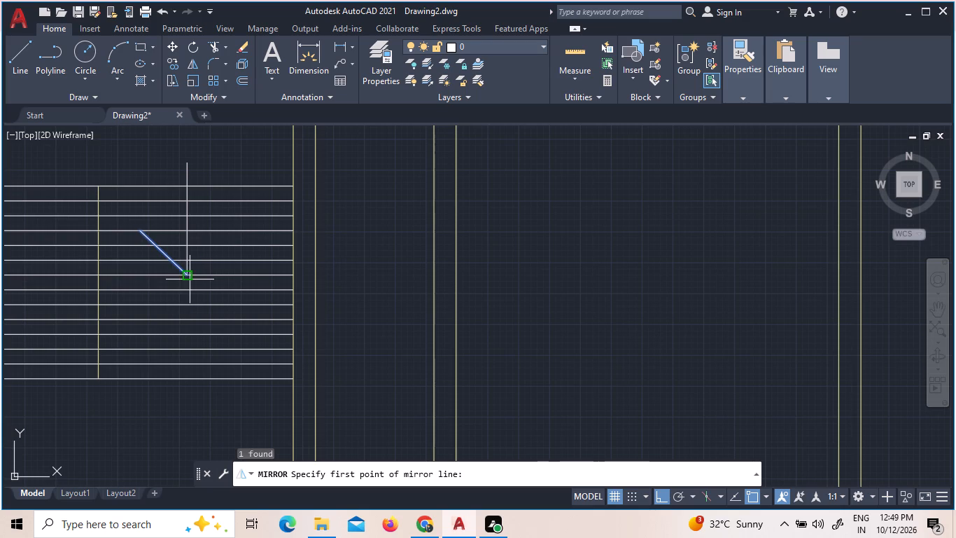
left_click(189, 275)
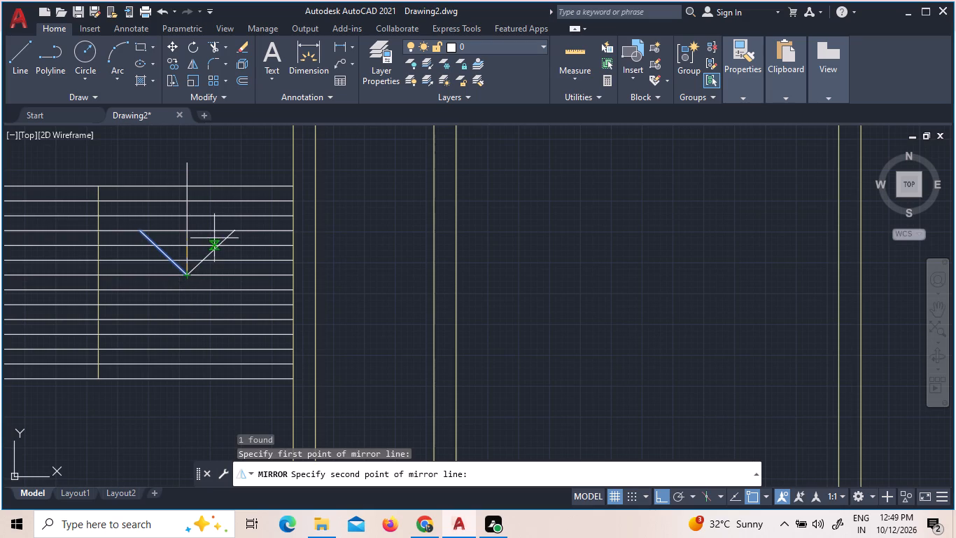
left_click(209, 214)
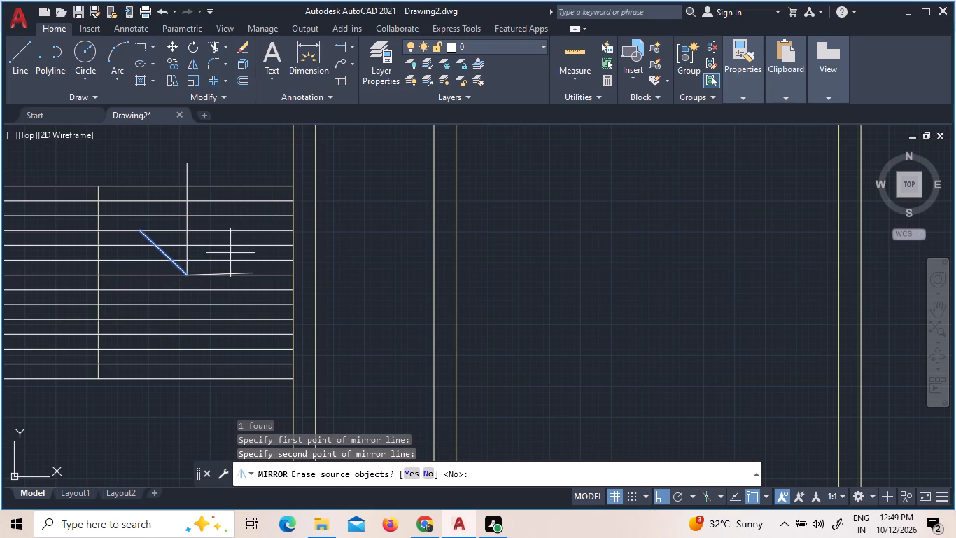
Turn off object snap and abandon the pending mirror of the arrowhead line.
left_click(746, 497)
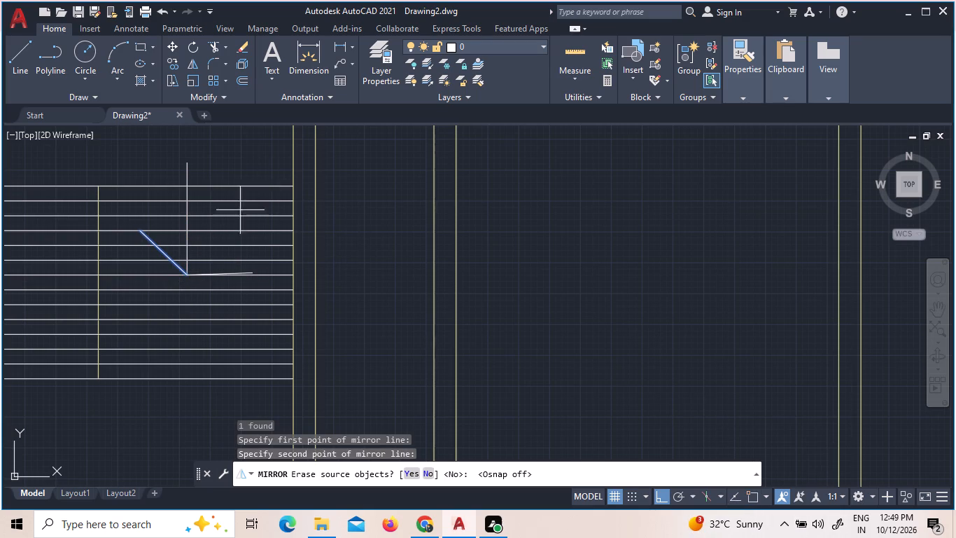
scroll(234, 268, "up", 3)
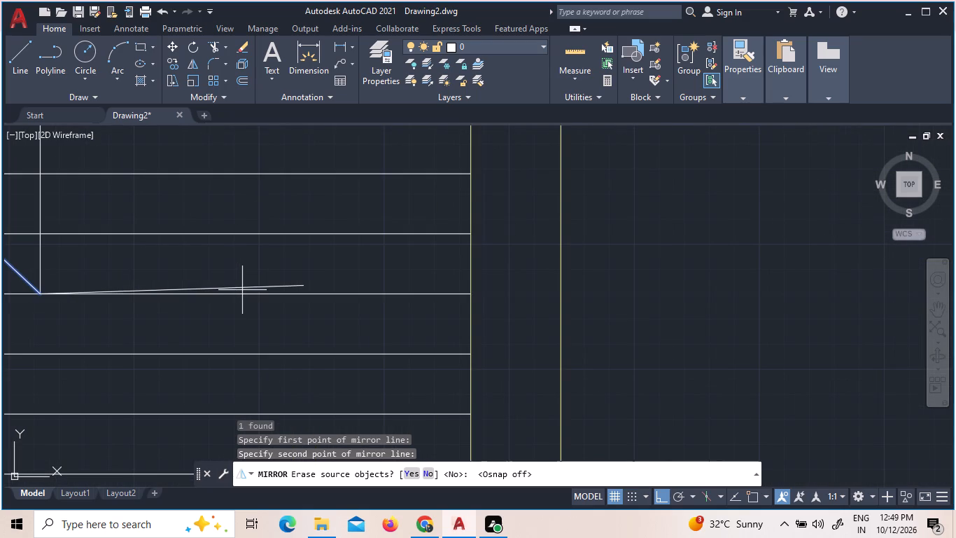
left_click(243, 288)
key("Escape")
left_click(283, 291)
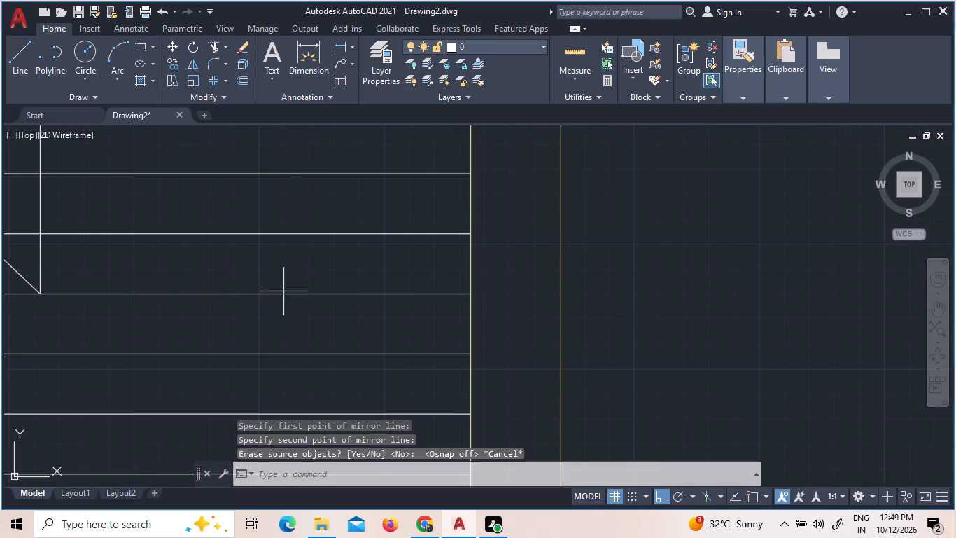
scroll(204, 254, "down", 2)
left_click(203, 256)
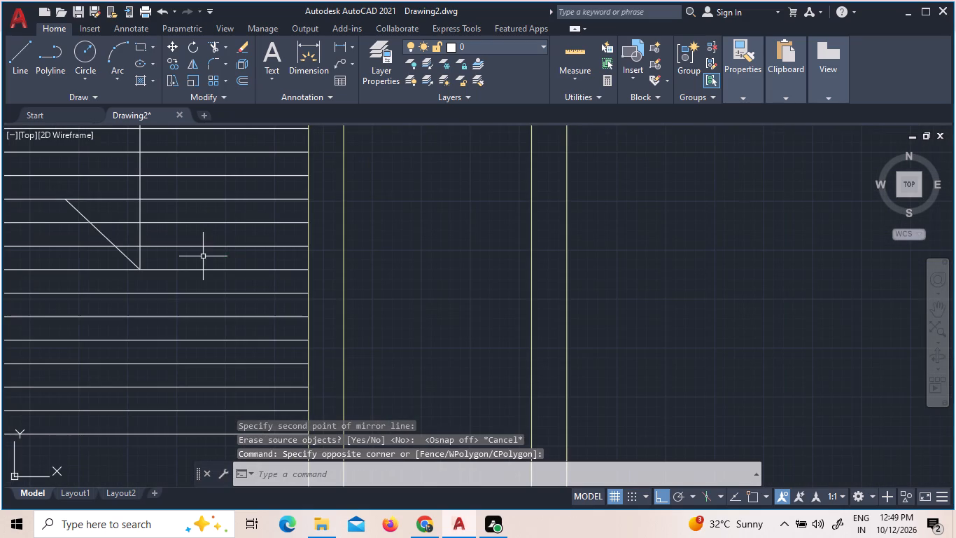
Mirror the diagonal arrowhead line about the vertical direction line through their shared south end, keeping the source line.
left_click(122, 249)
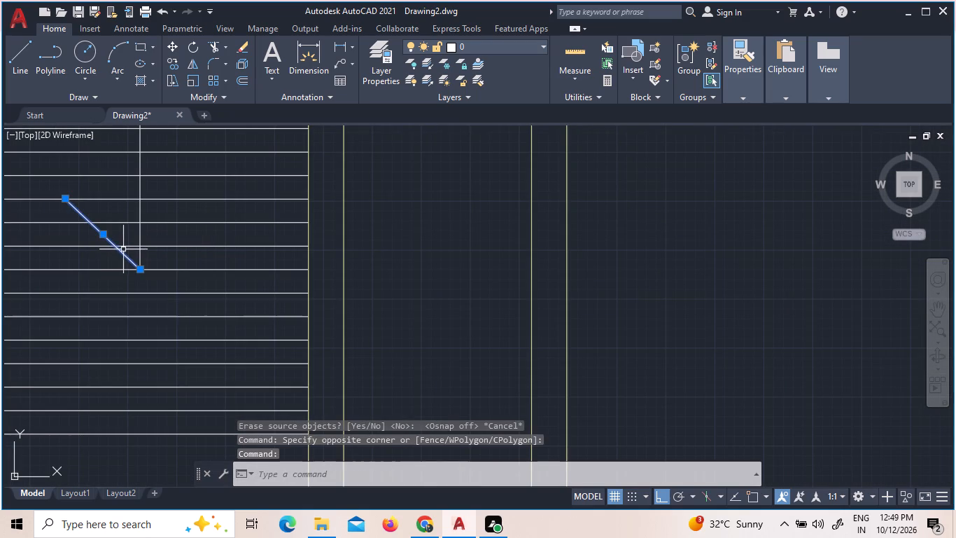
key("m")
key("i")
key("Return")
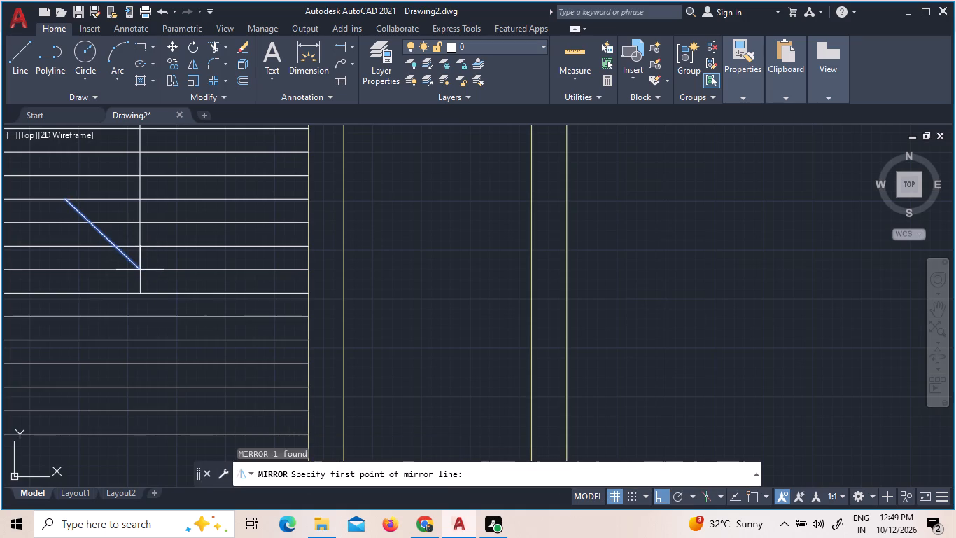
scroll(141, 270, "up", 4)
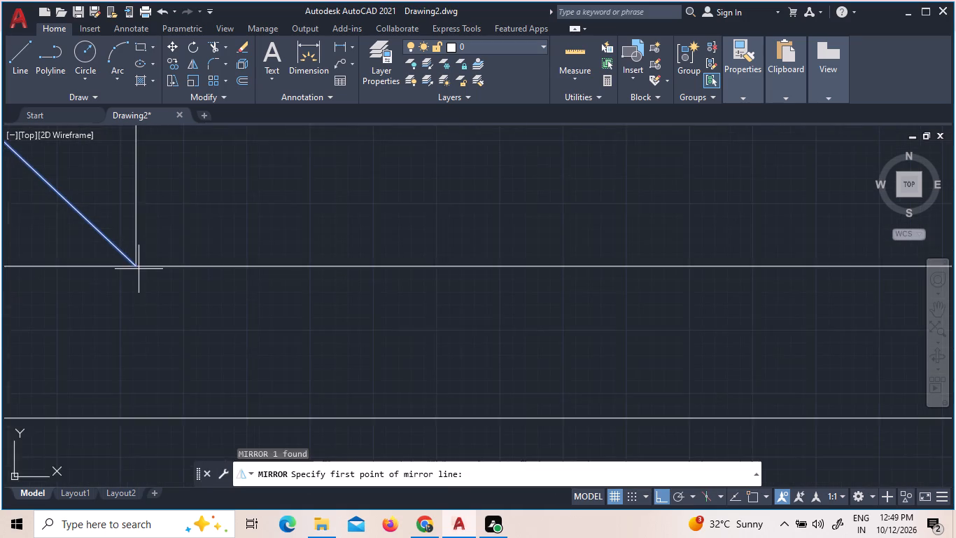
scroll(139, 269, "up", 10)
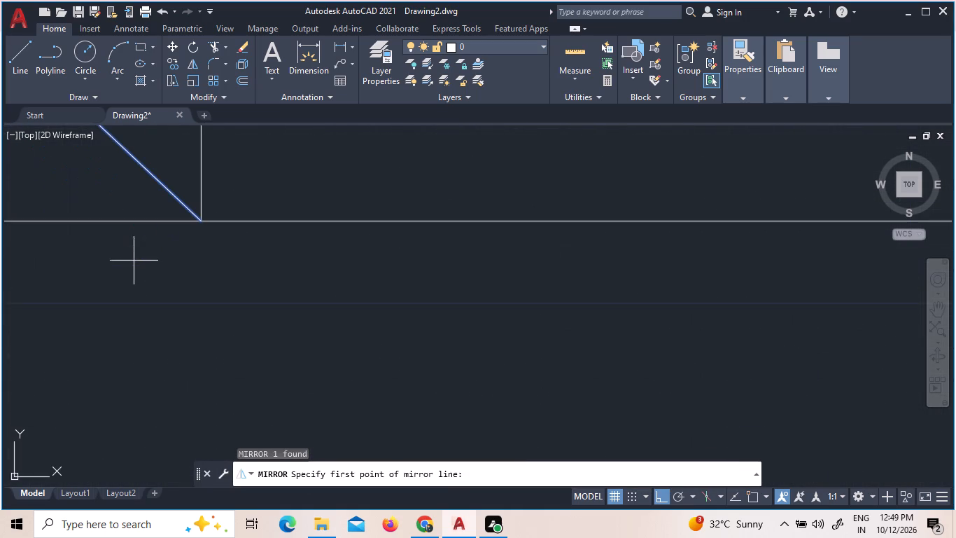
scroll(192, 209, "up", 6)
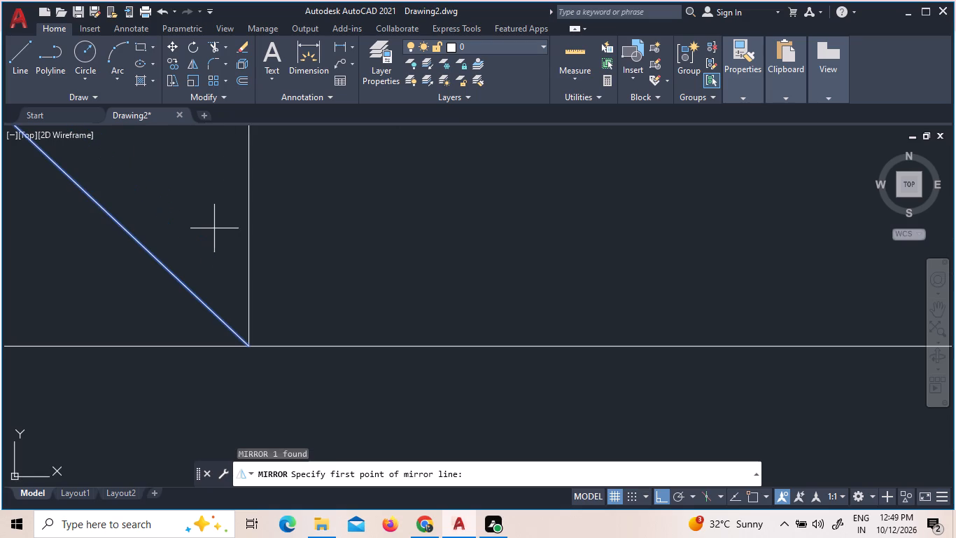
scroll(238, 352, "up", 5)
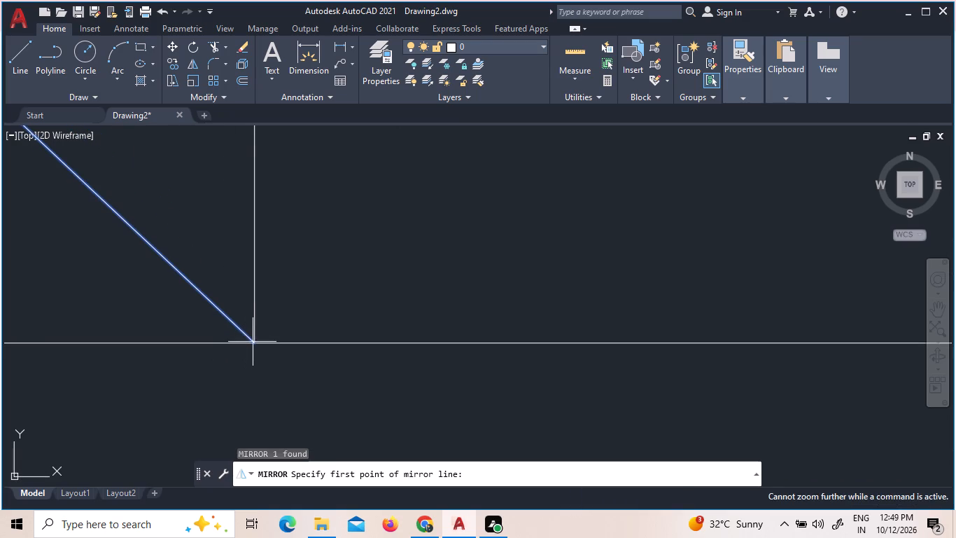
left_click(254, 343)
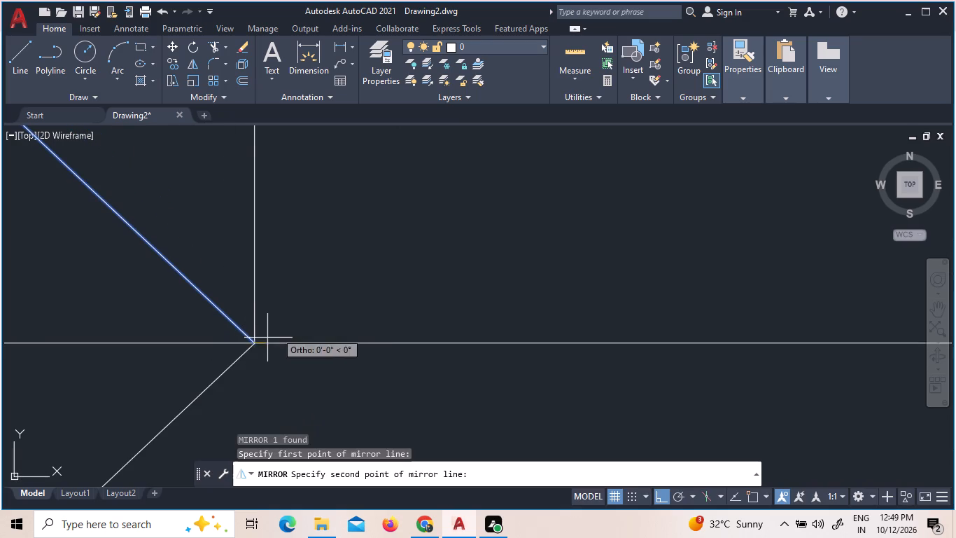
left_click(269, 216)
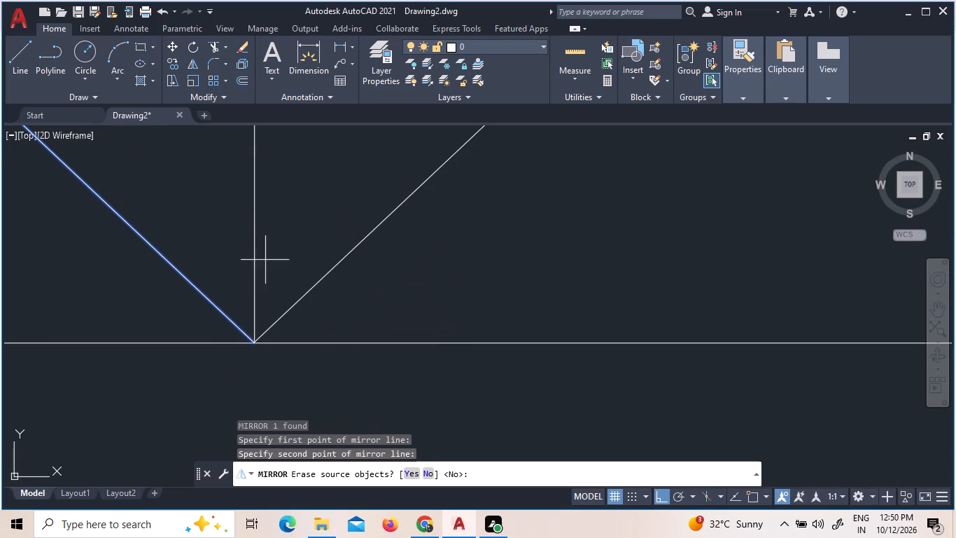
scroll(248, 302, "down", 4)
scroll(227, 370, "down", 12)
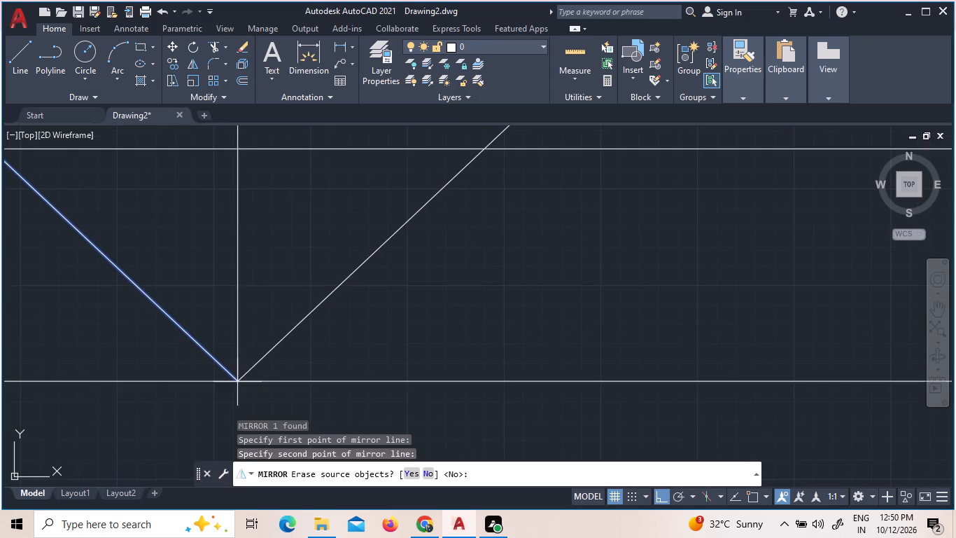
scroll(237, 382, "down", 4)
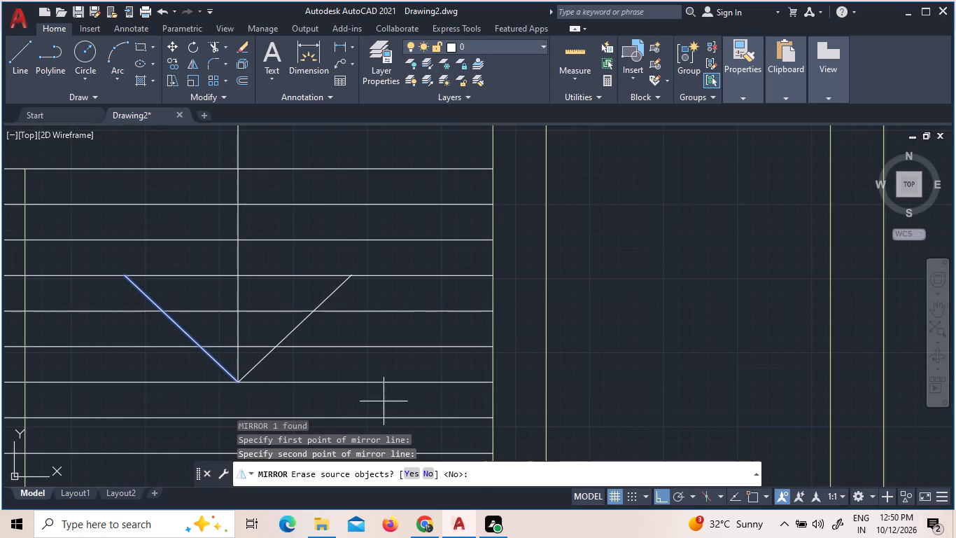
left_click(427, 473)
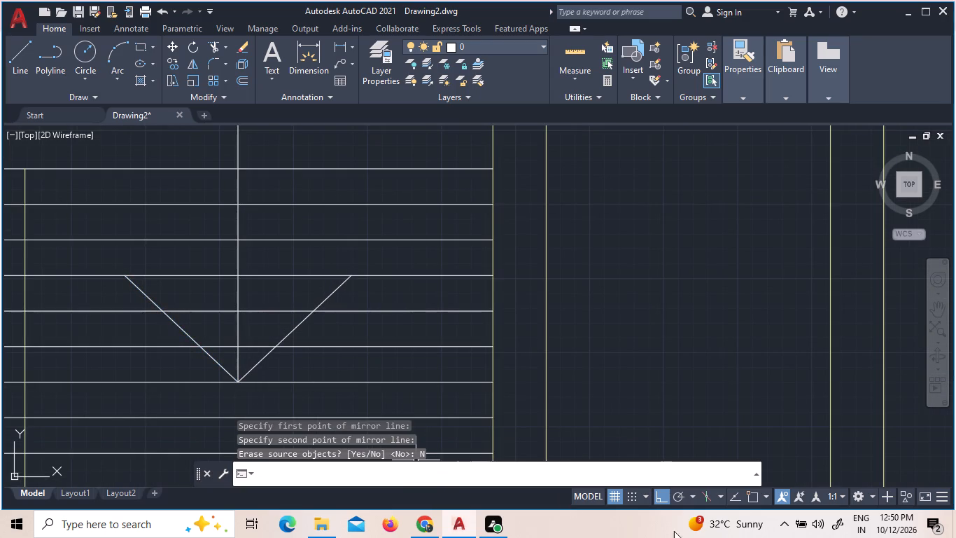
Turn object snap back on.
left_click(770, 507)
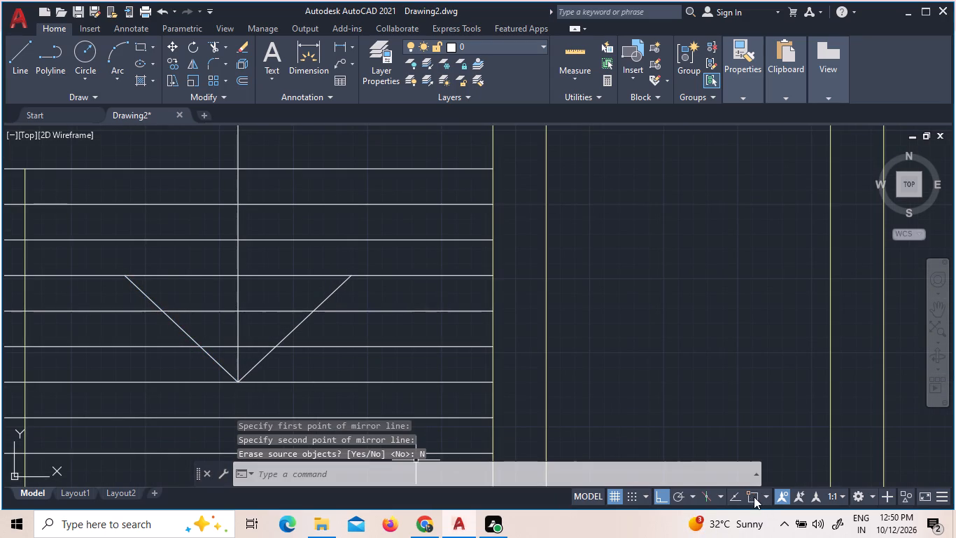
left_click(754, 497)
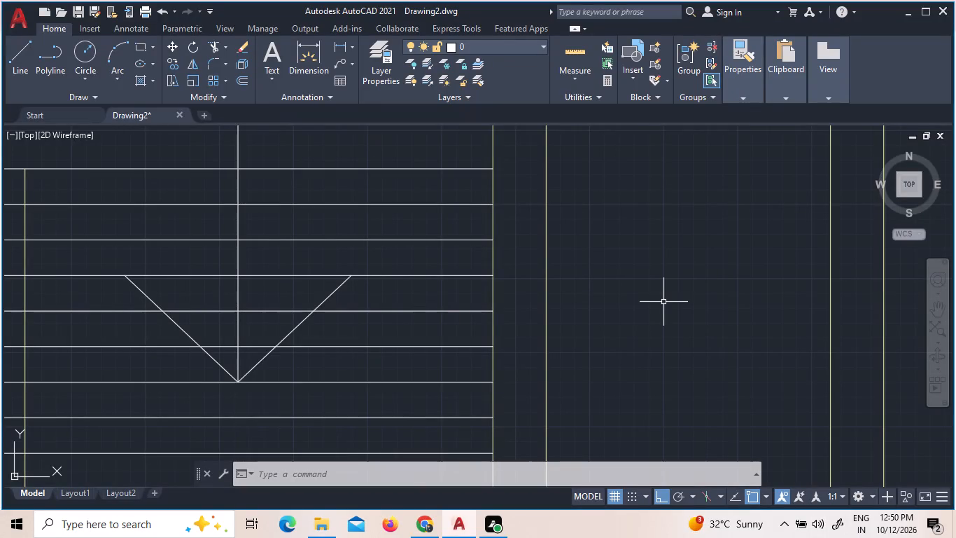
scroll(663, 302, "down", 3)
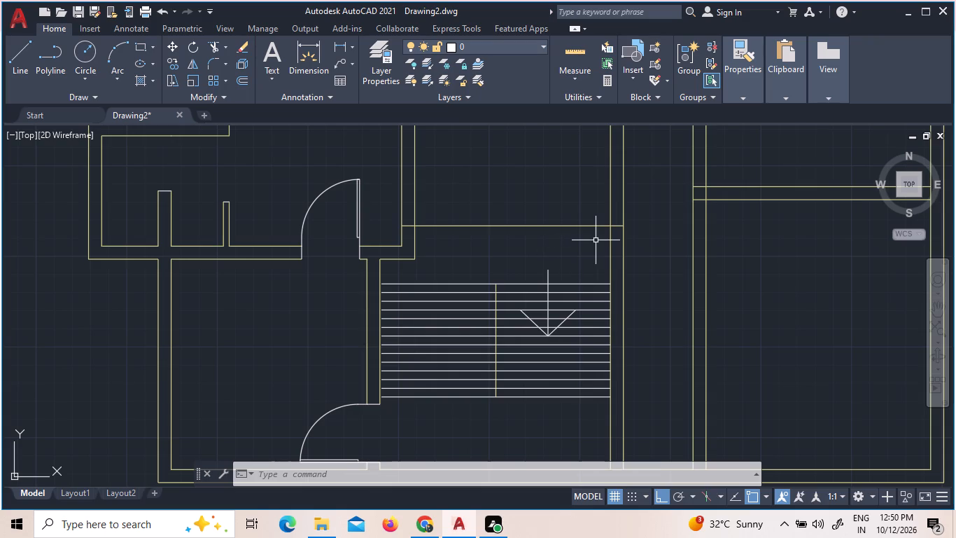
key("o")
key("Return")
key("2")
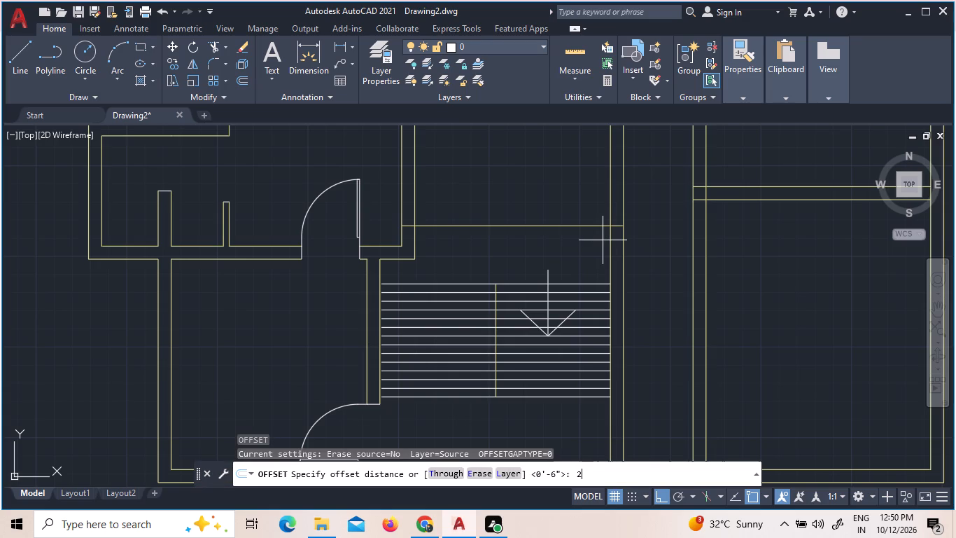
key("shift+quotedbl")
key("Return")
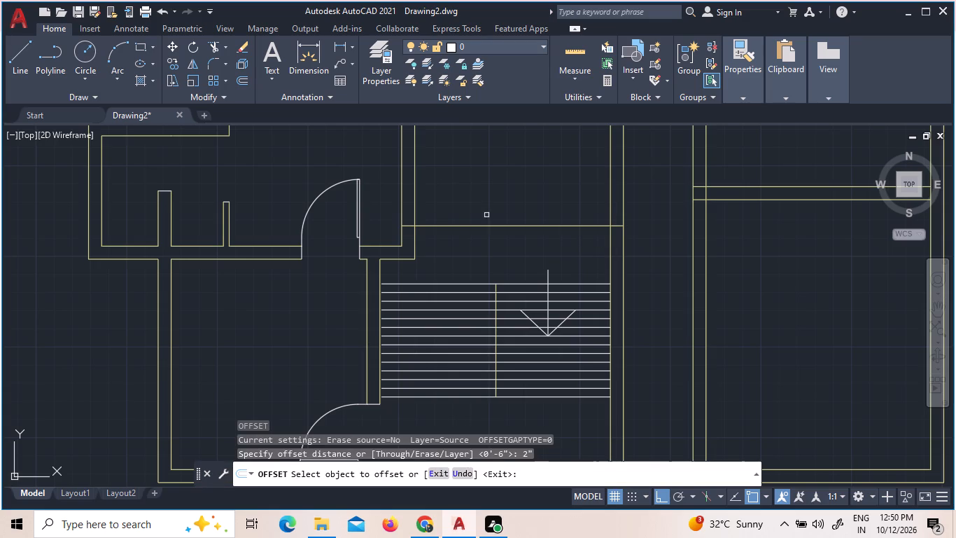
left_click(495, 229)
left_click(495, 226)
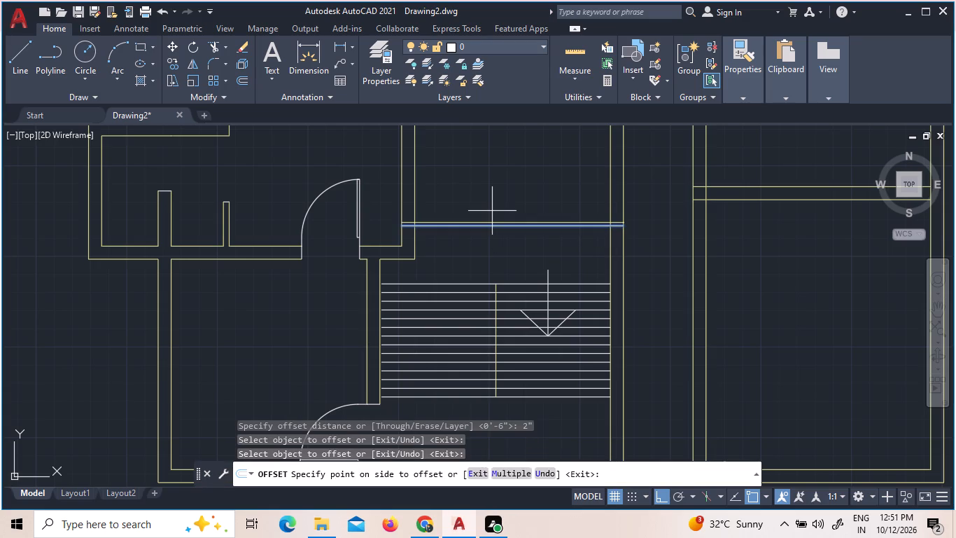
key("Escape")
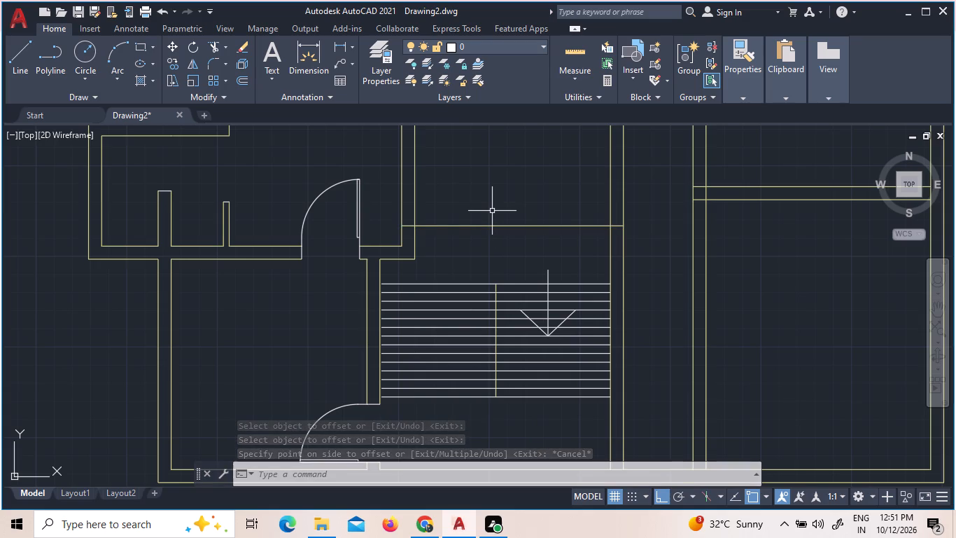
Offset the horizontal hall line just north of the staircase 4" to the north.
key("o")
key("Return")
key("4")
key("shift+quotedbl")
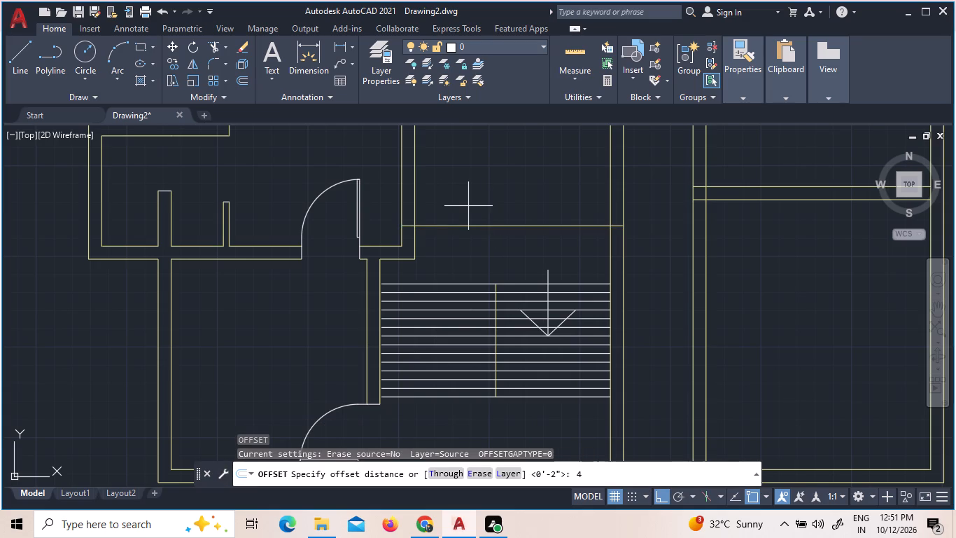
key("Return")
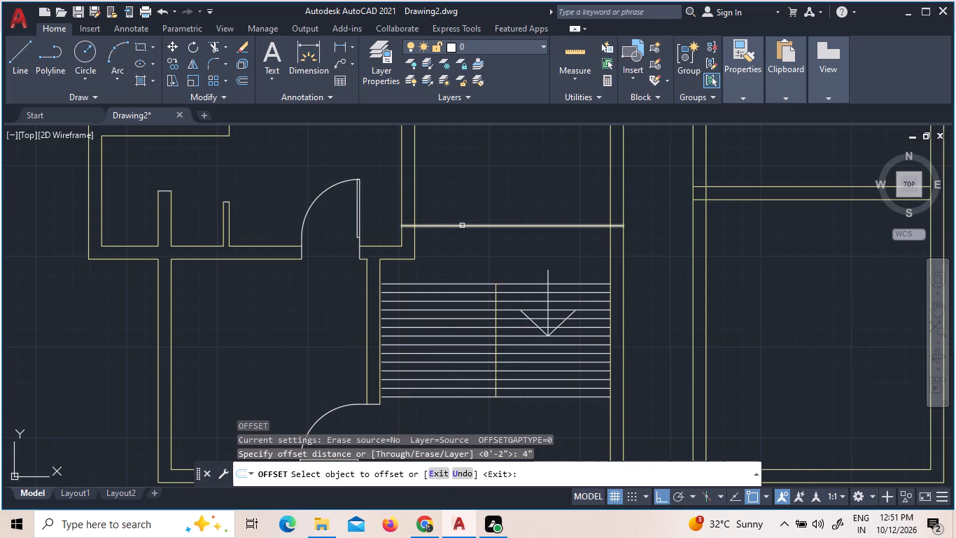
left_click(462, 226)
left_click(462, 218)
key("Escape")
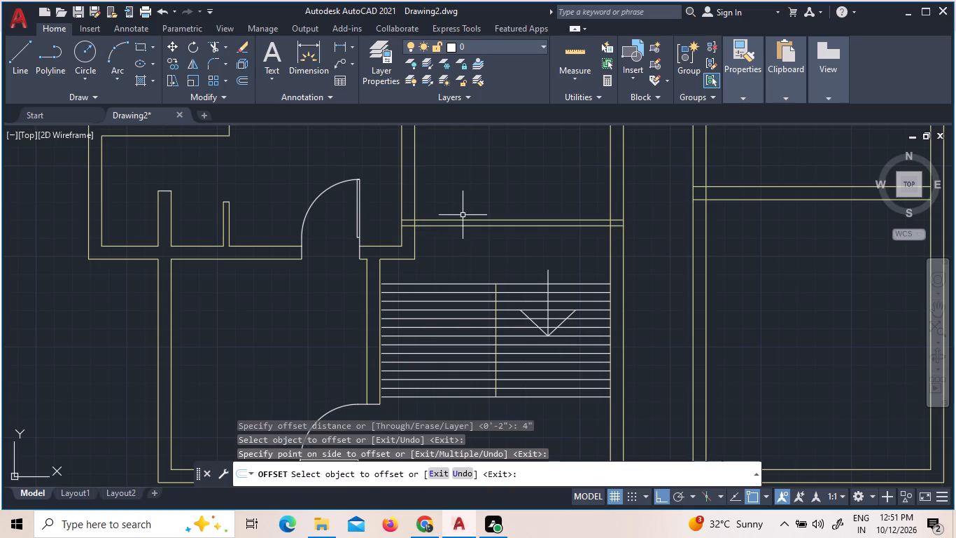
key("Escape")
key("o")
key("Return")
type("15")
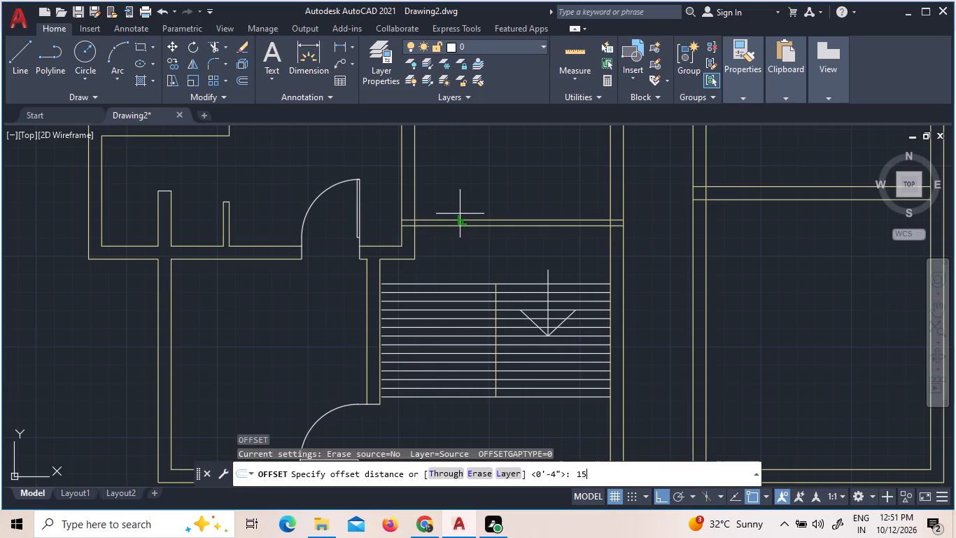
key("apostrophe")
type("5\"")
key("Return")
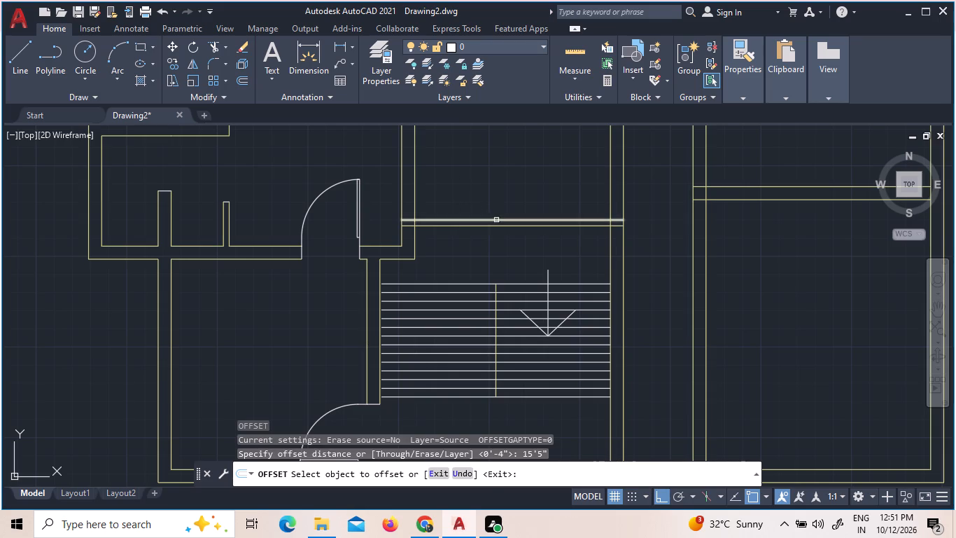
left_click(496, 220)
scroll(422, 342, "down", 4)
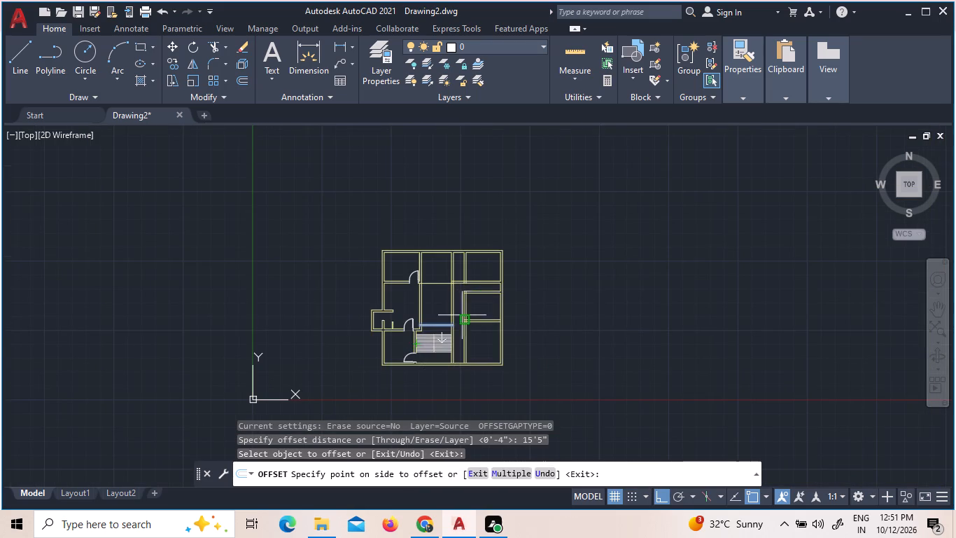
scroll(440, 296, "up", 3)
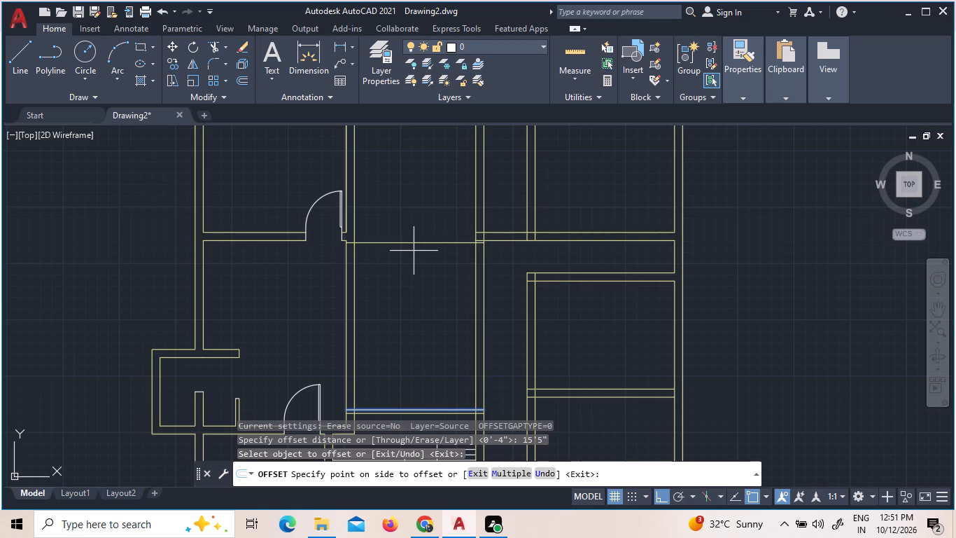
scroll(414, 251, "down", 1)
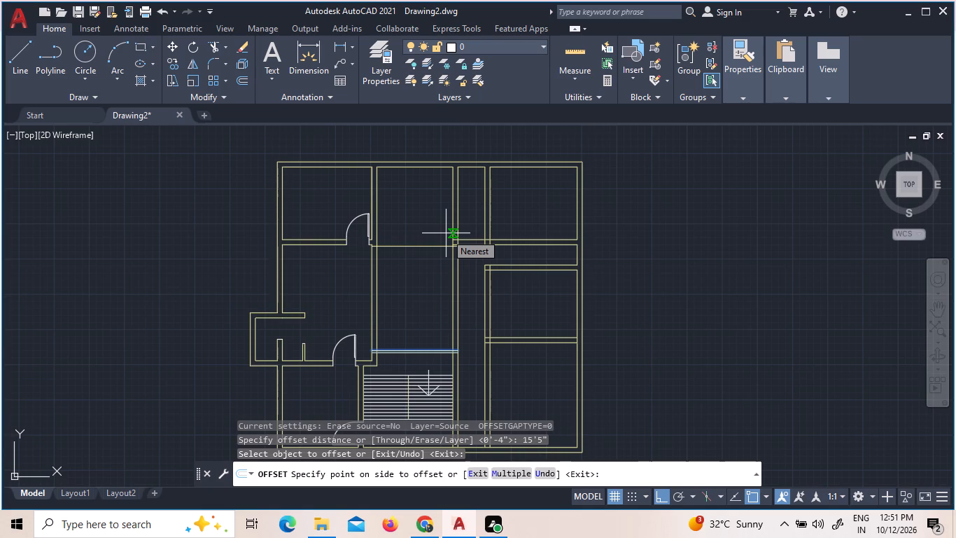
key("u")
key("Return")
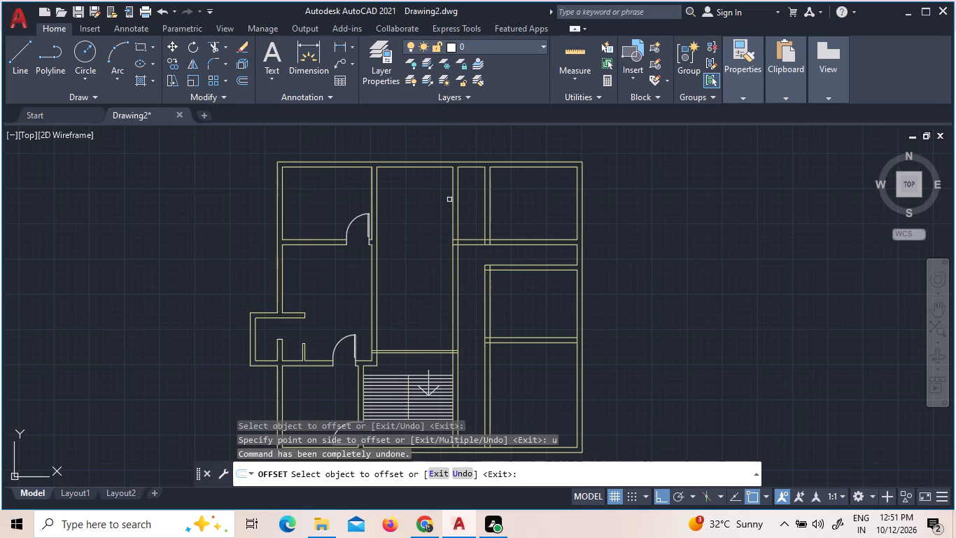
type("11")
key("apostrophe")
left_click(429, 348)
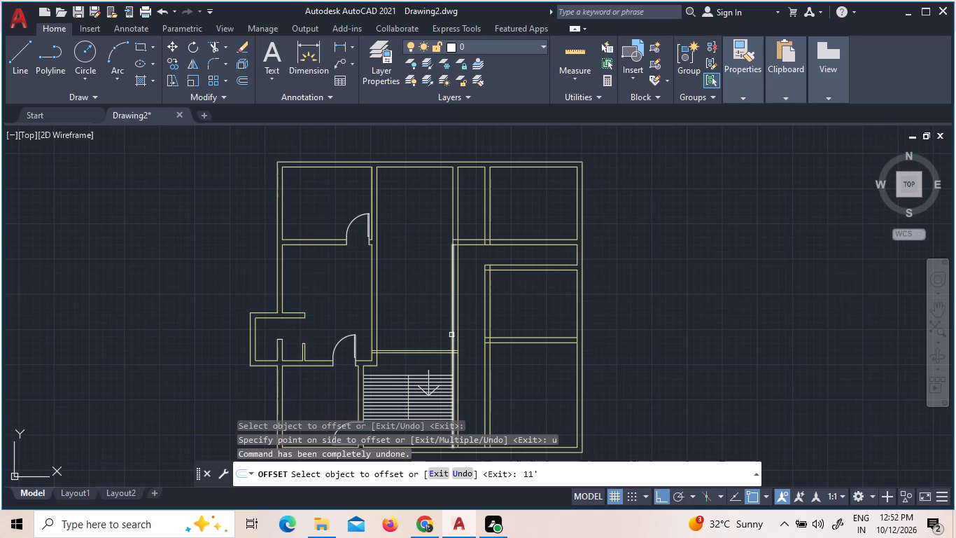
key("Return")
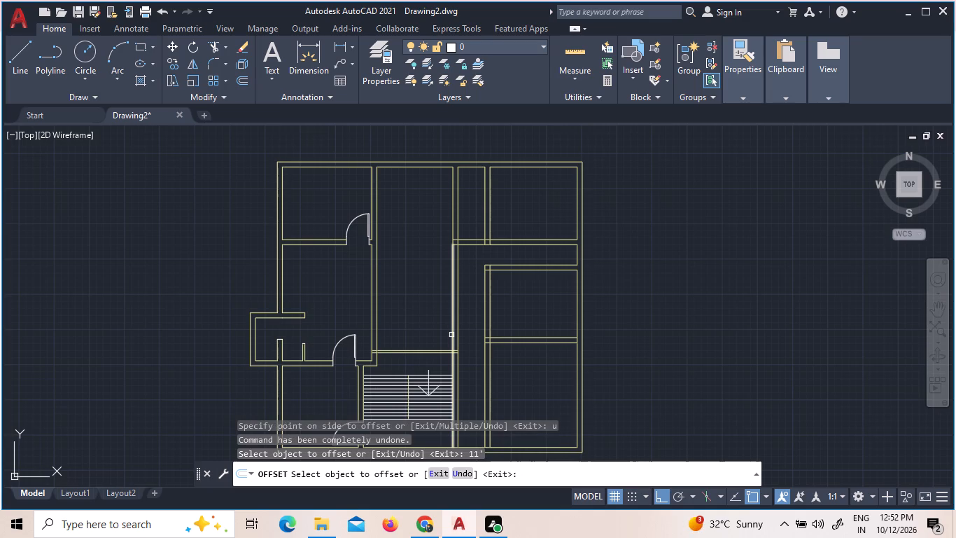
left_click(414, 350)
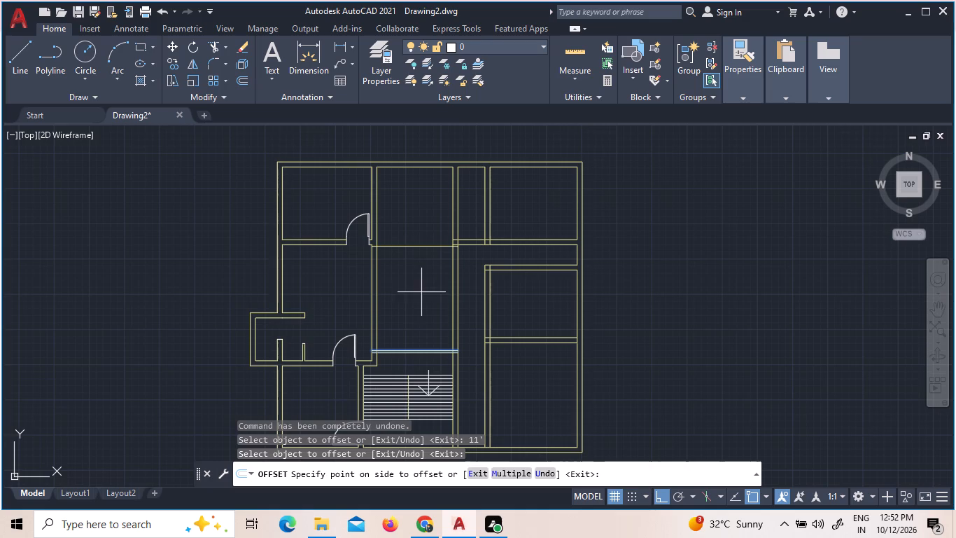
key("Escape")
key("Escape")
Offset the upper line of the hall partition just north of the staircase 11' to the north.
key("o")
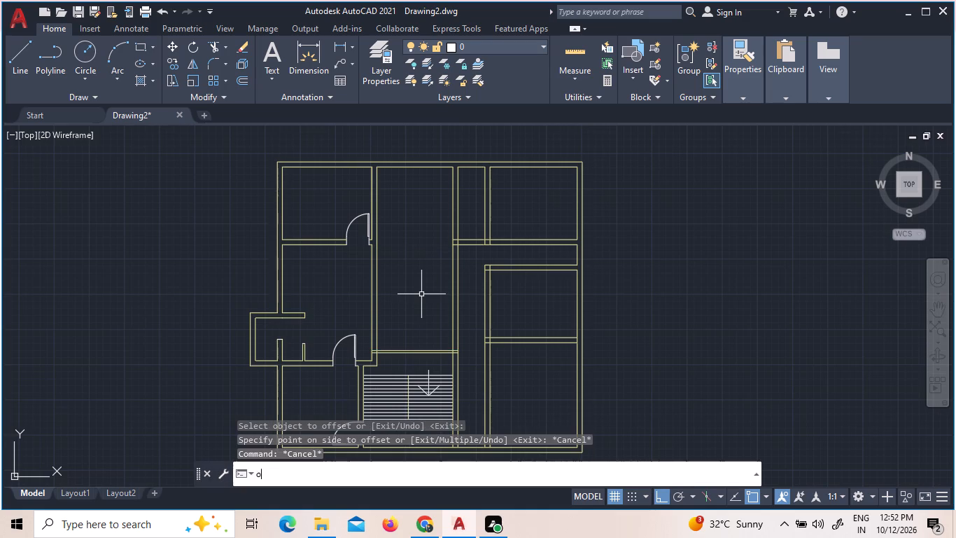
key("Return")
type("11'")
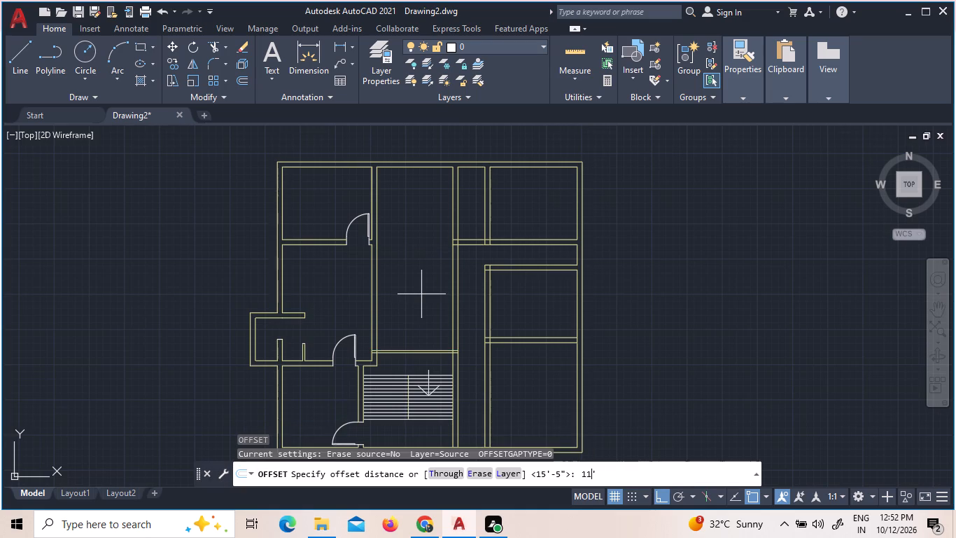
key("Return")
left_click(407, 349)
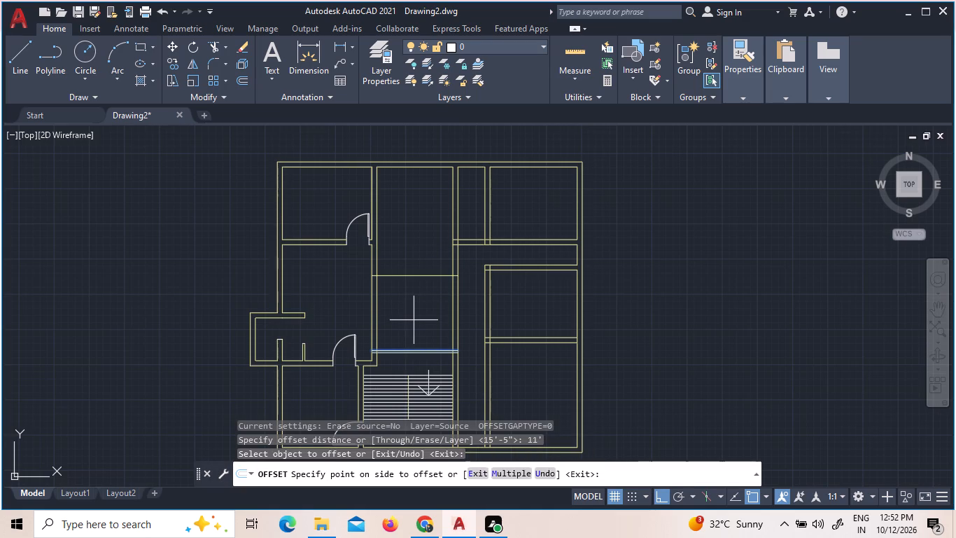
left_click(414, 320)
key("Escape")
key("Escape")
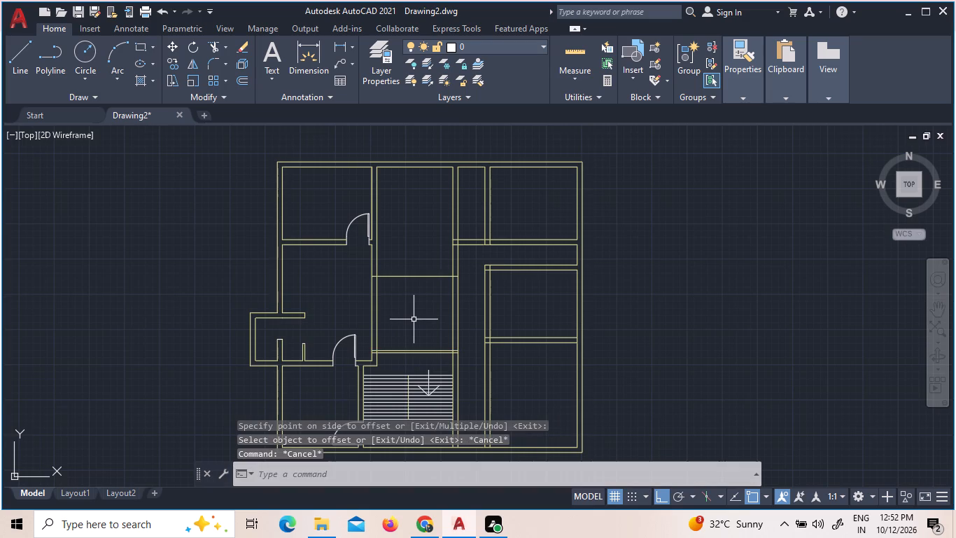
Offset the new horizontal line across the middle of the hall 5" to the north to form a partition.
key("o")
key("Return")
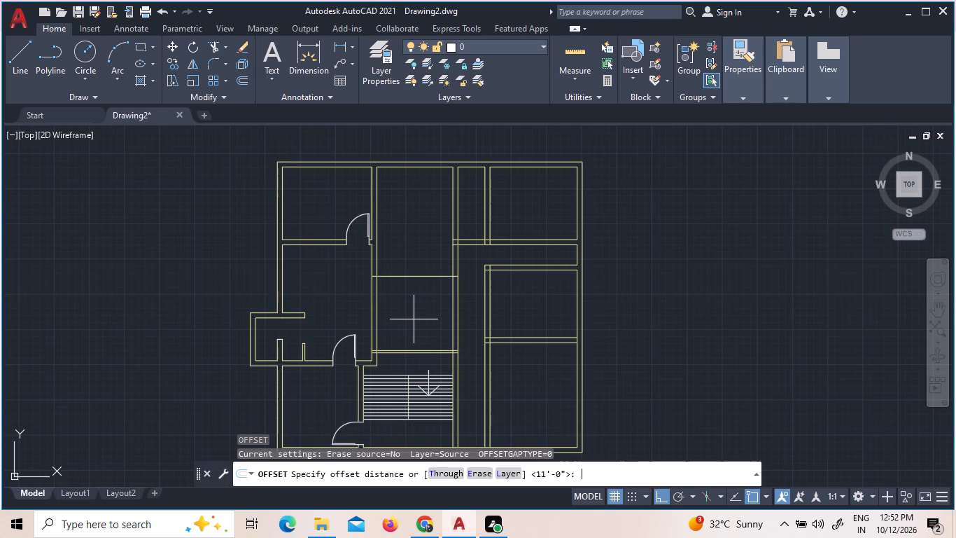
type("5\"")
key("Return")
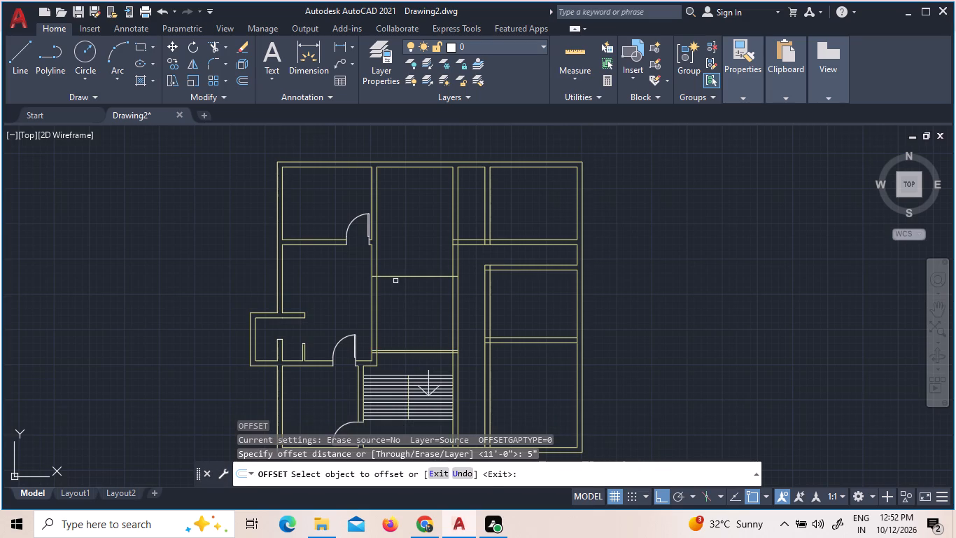
left_click(396, 278)
left_click(405, 256)
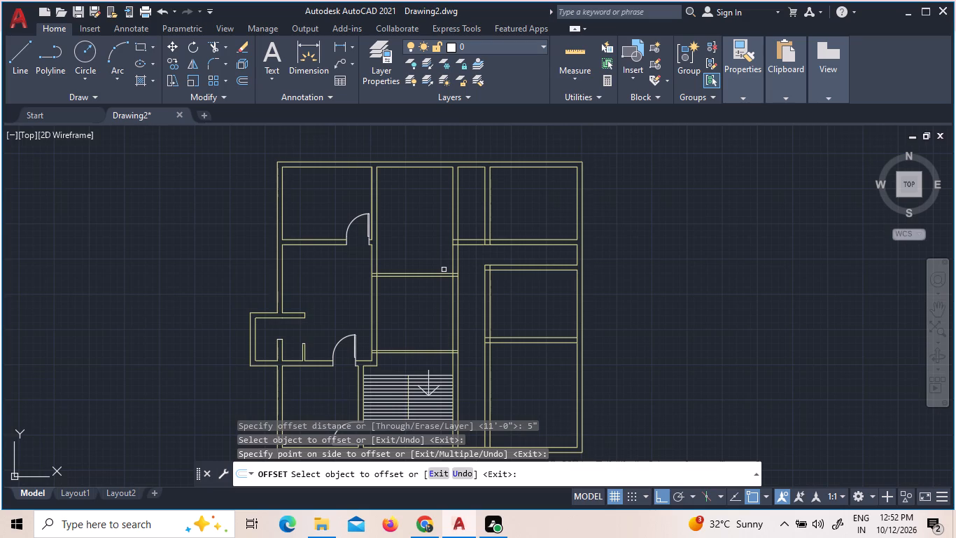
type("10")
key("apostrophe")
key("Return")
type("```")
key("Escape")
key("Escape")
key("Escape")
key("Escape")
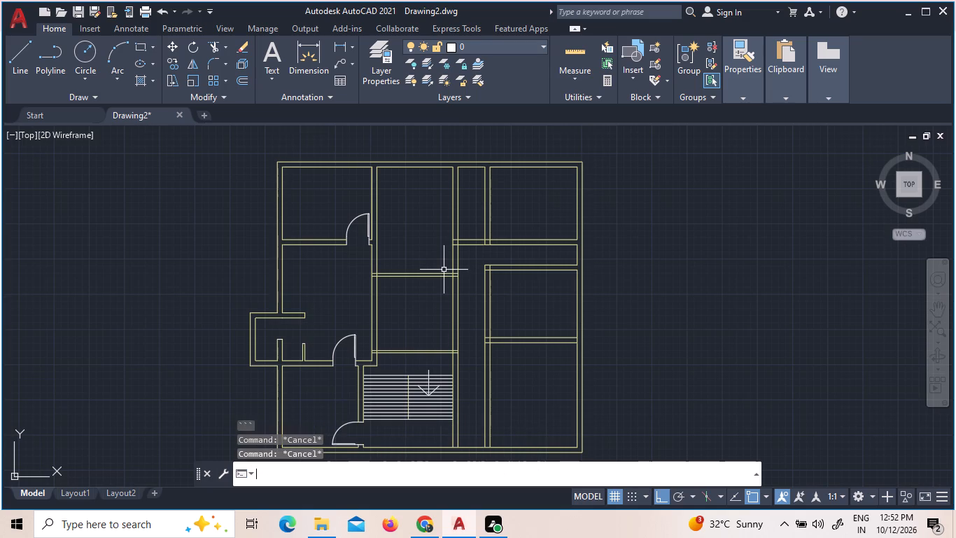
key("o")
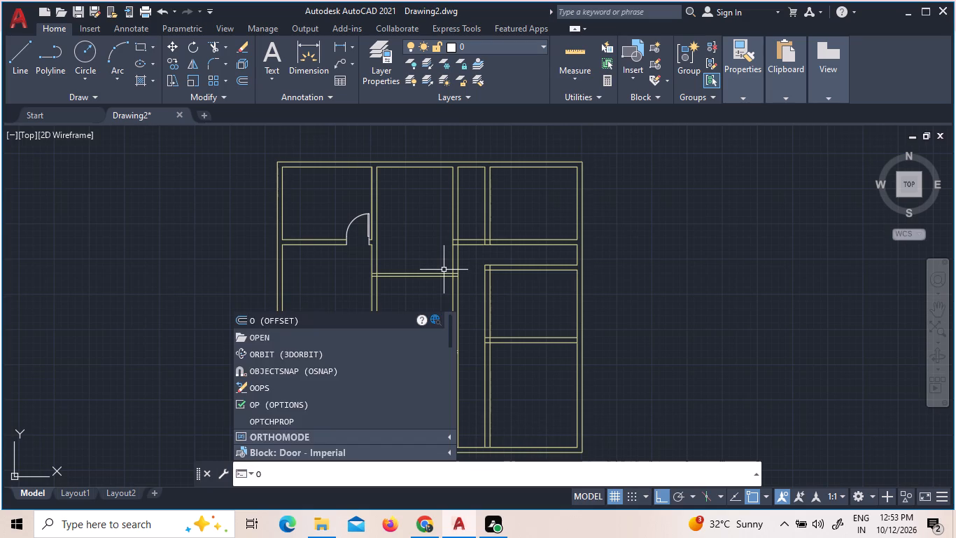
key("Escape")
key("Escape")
Offset the upper line of the mid-hall partition 10' to the north.
key("o")
key("Return")
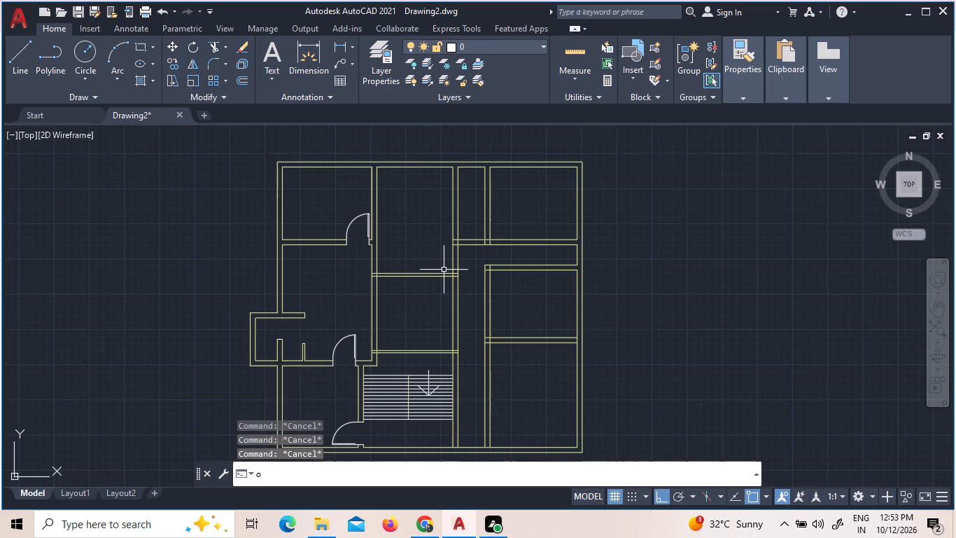
type("10")
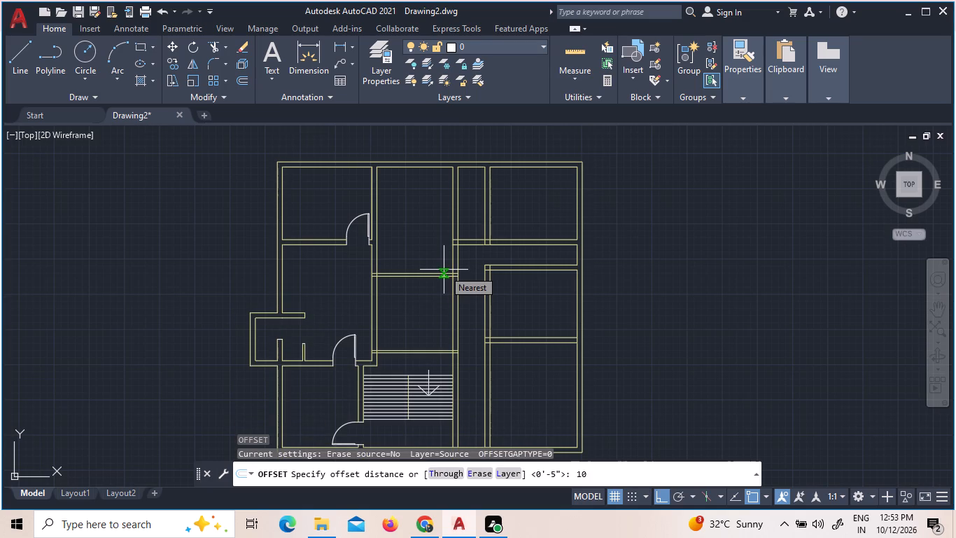
key("apostrophe")
key("Return")
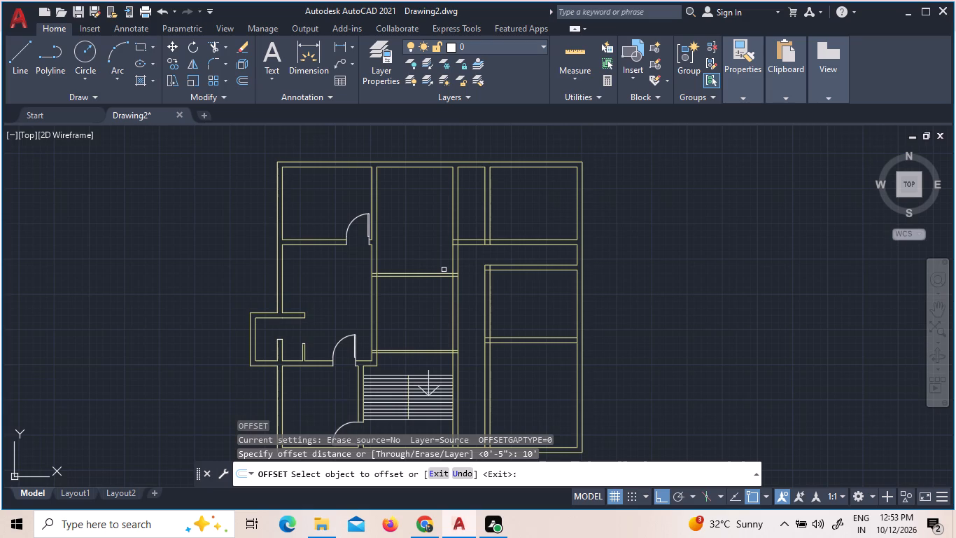
left_click(409, 272)
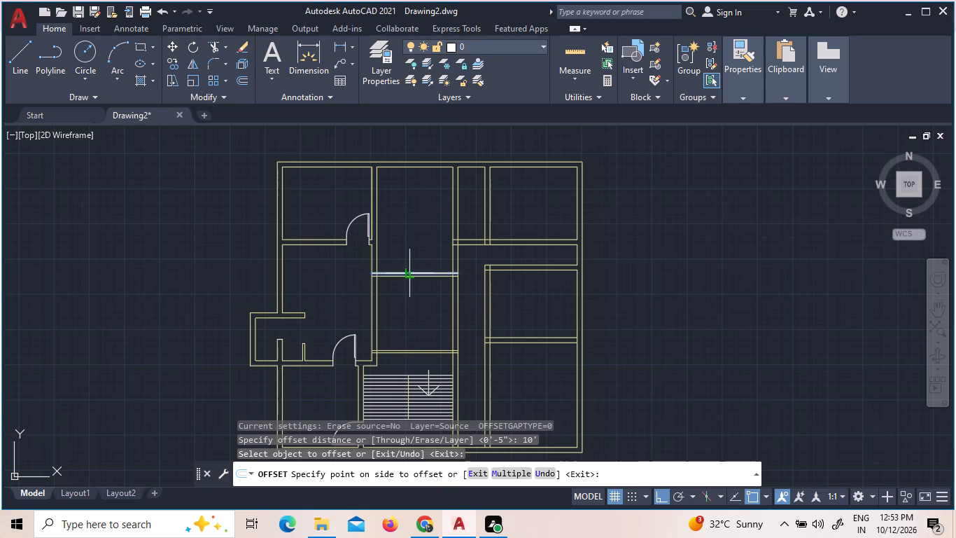
left_click(409, 246)
key("Escape")
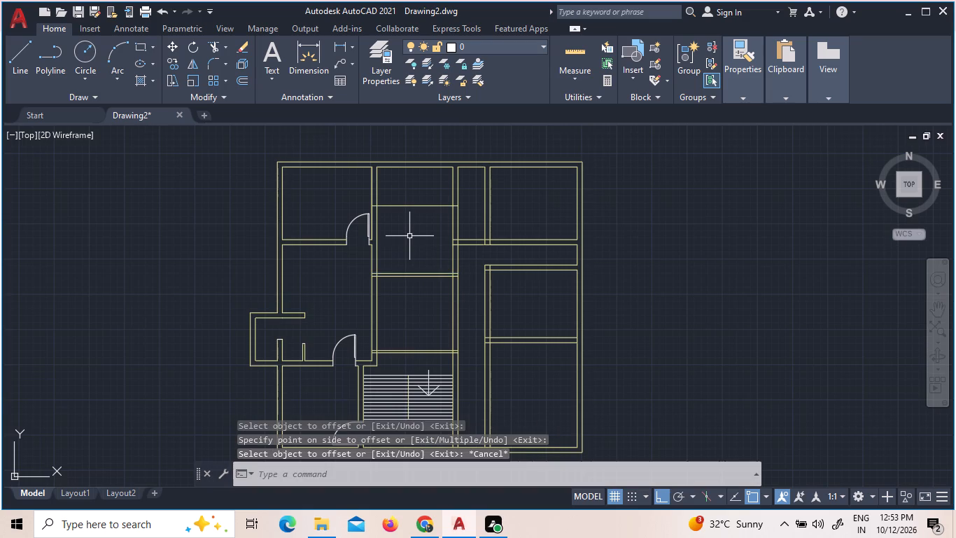
Offset the northernmost horizontal line inside the hall 9" to the north to form a wall.
key("o")
key("Return")
key("9")
key("shift+quotedbl")
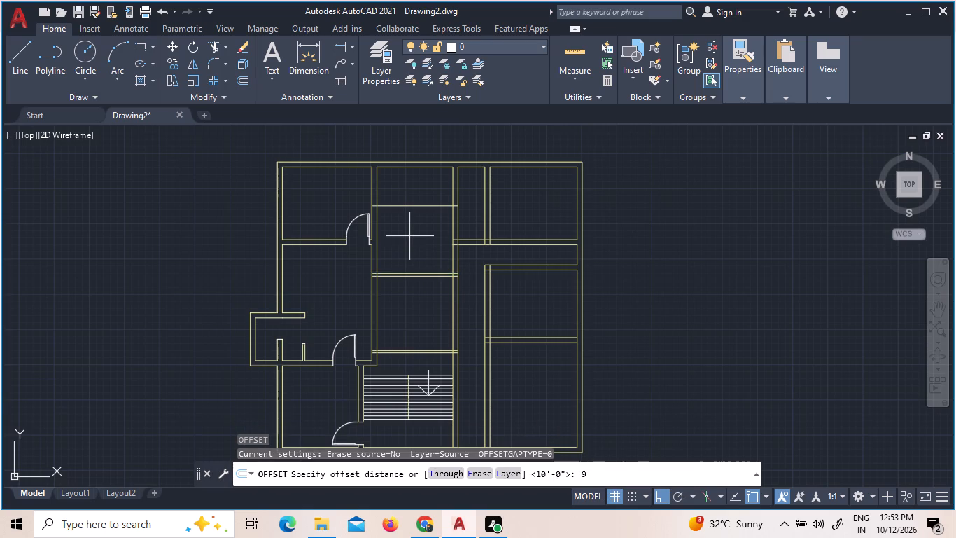
key("Return")
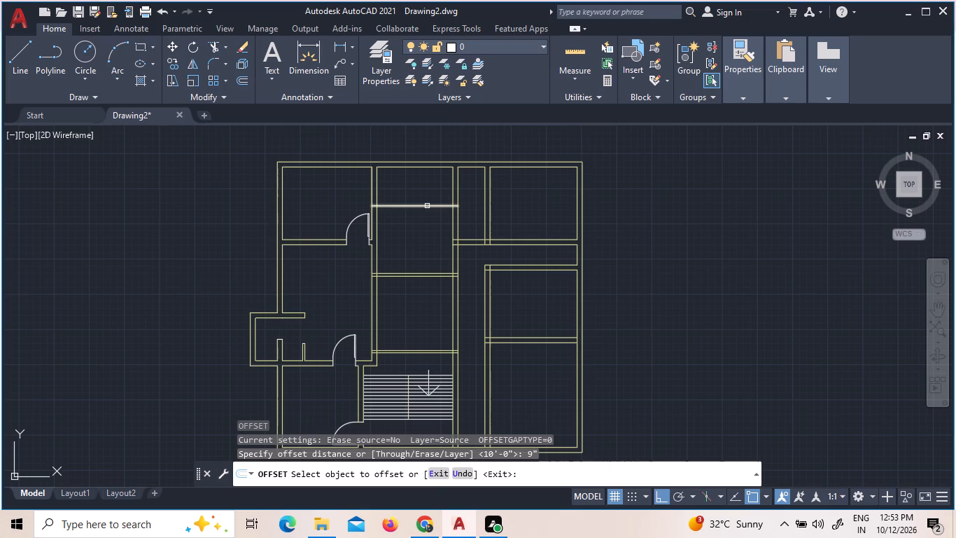
left_click(427, 206)
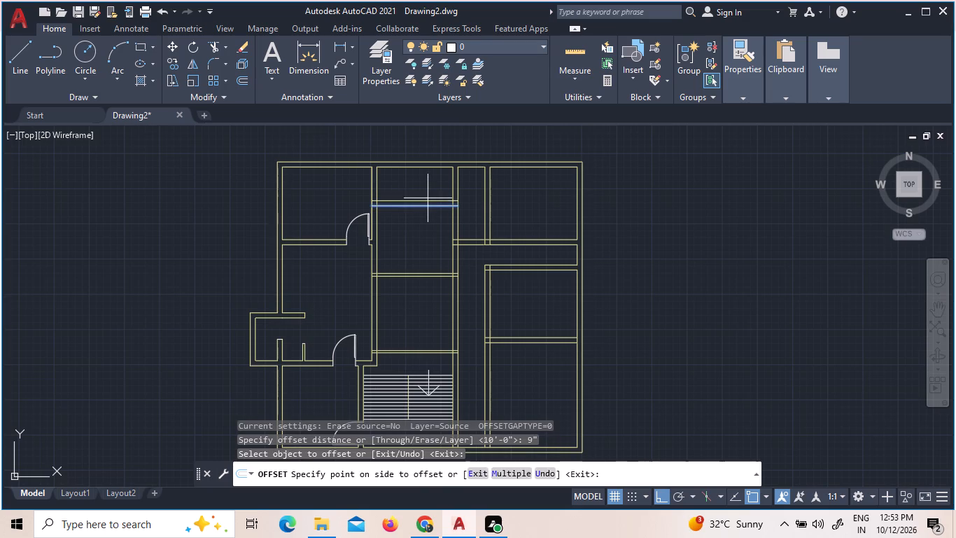
left_click(428, 198)
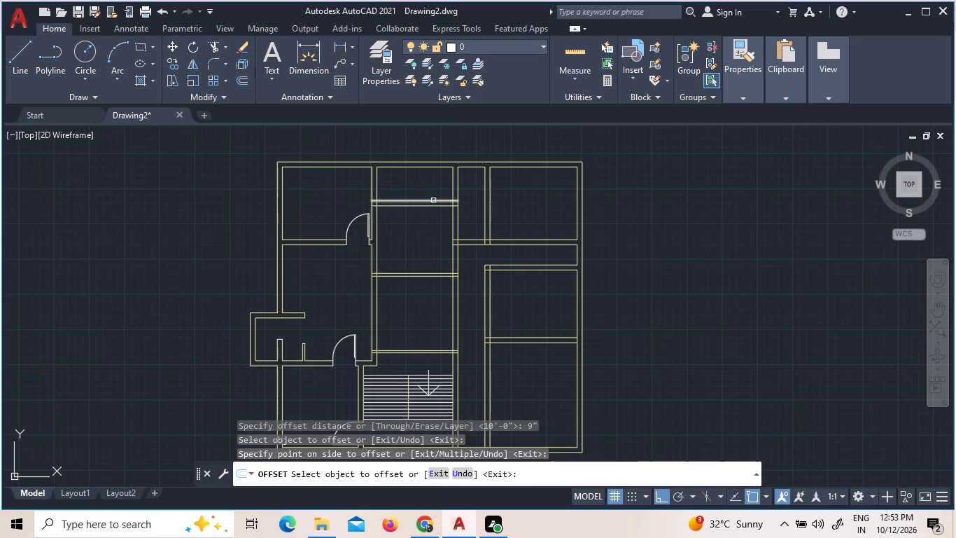
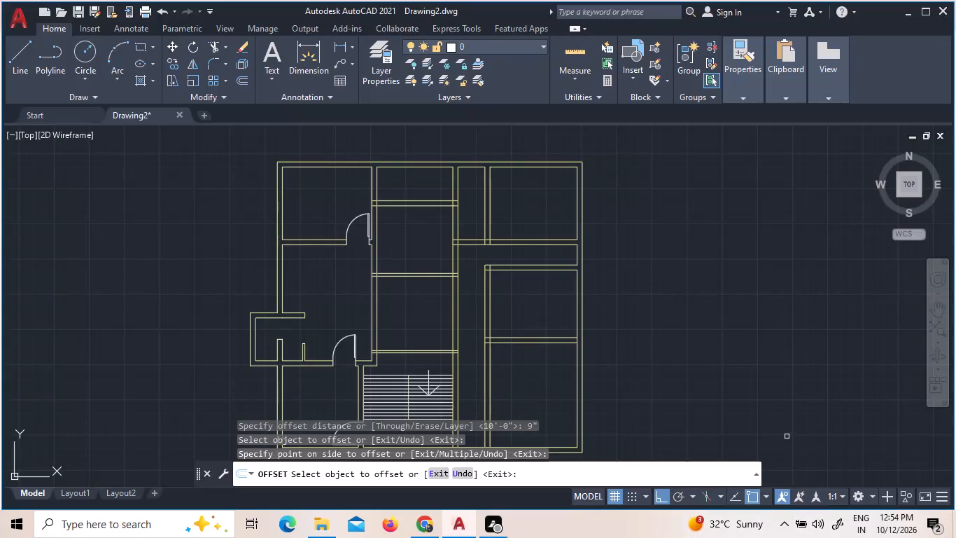
Examine the floor plan's central rooms and the partitions meeting the north outer wall.
scroll(655, 398, "down", 1)
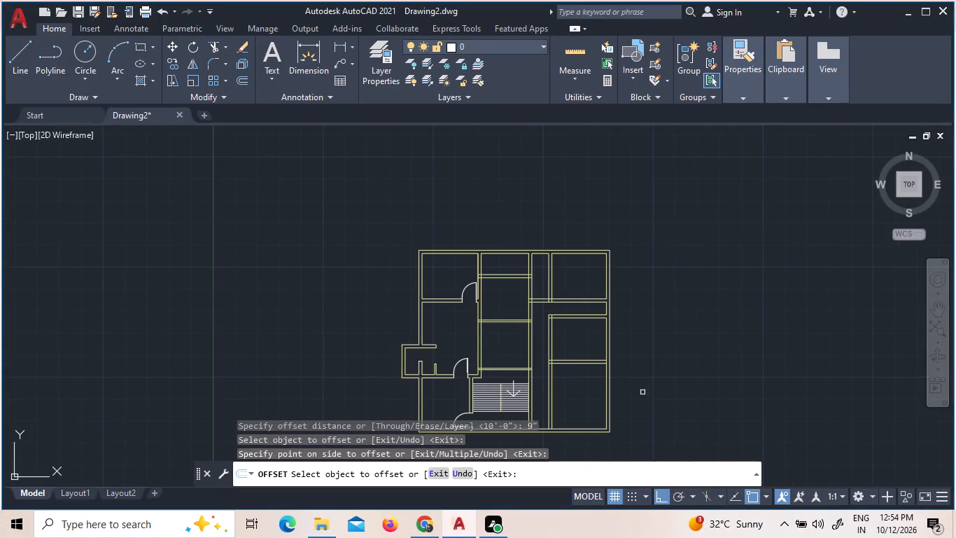
scroll(525, 361, "up", 2)
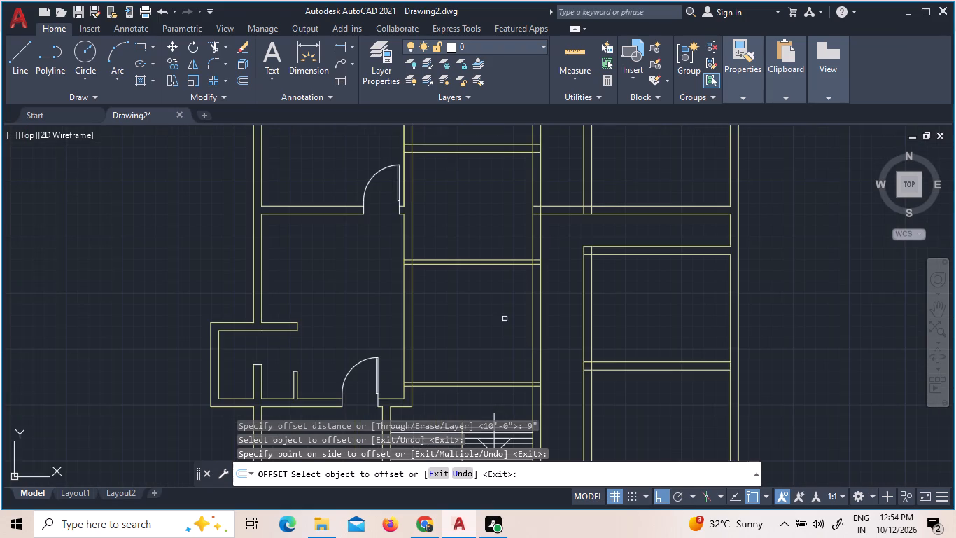
scroll(505, 316, "down", 1)
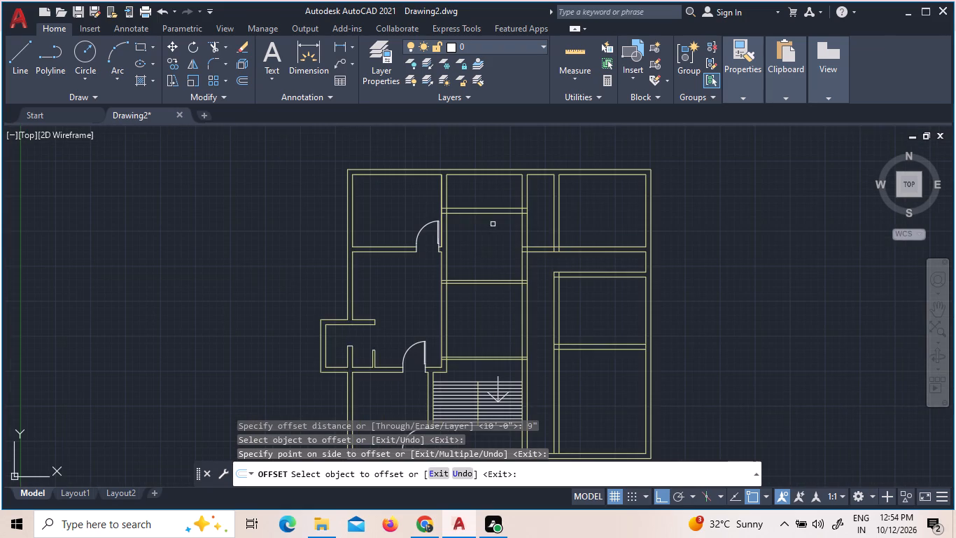
scroll(493, 221, "down", 1)
scroll(506, 191, "up", 1)
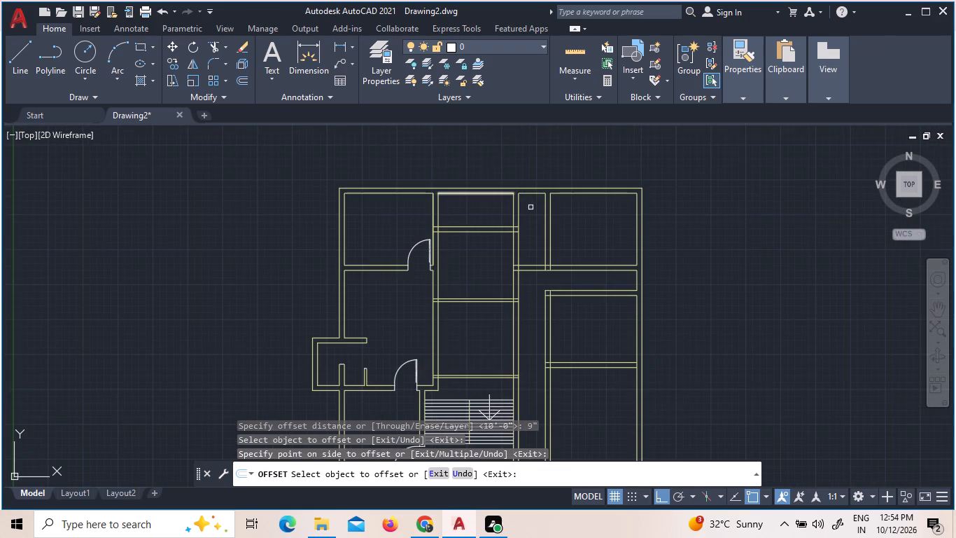
scroll(530, 217, "up", 3)
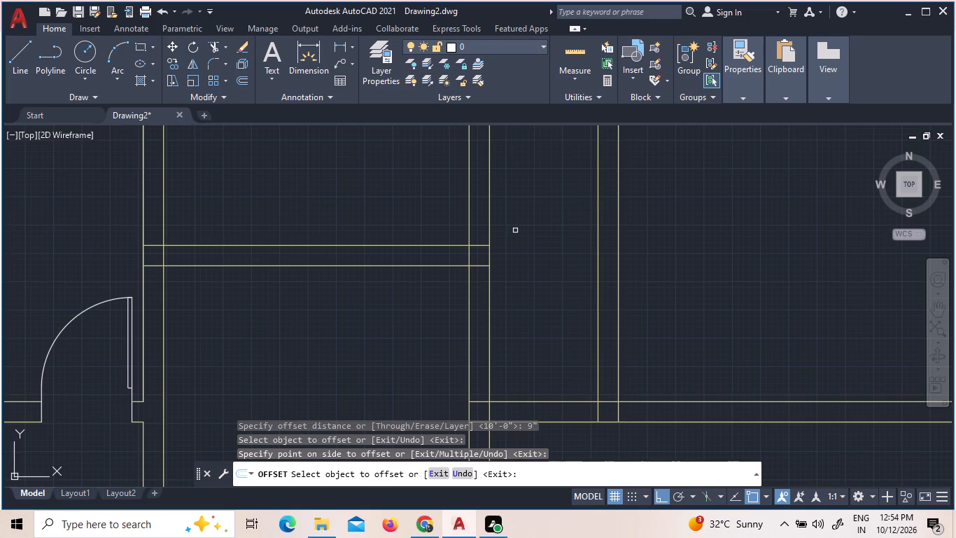
scroll(516, 230, "down", 2)
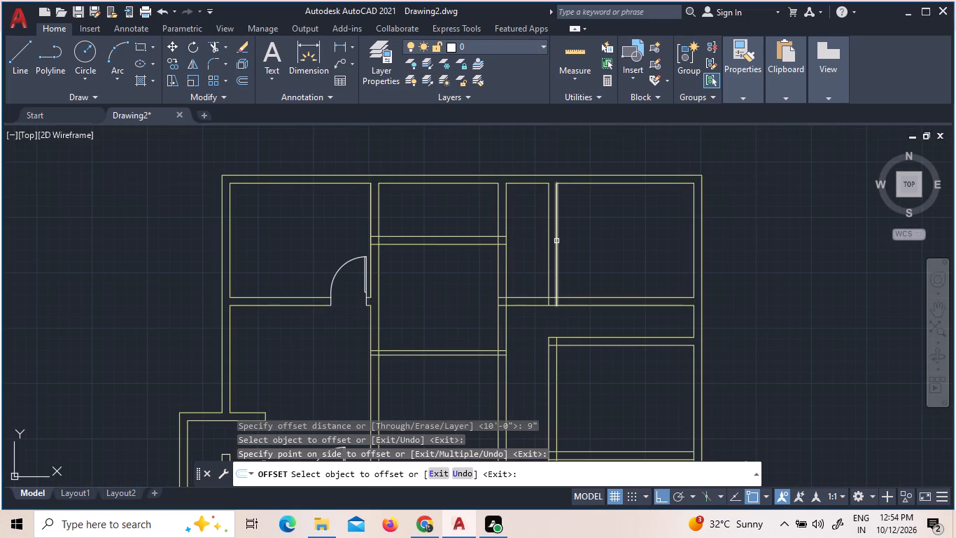
scroll(555, 241, "down", 1)
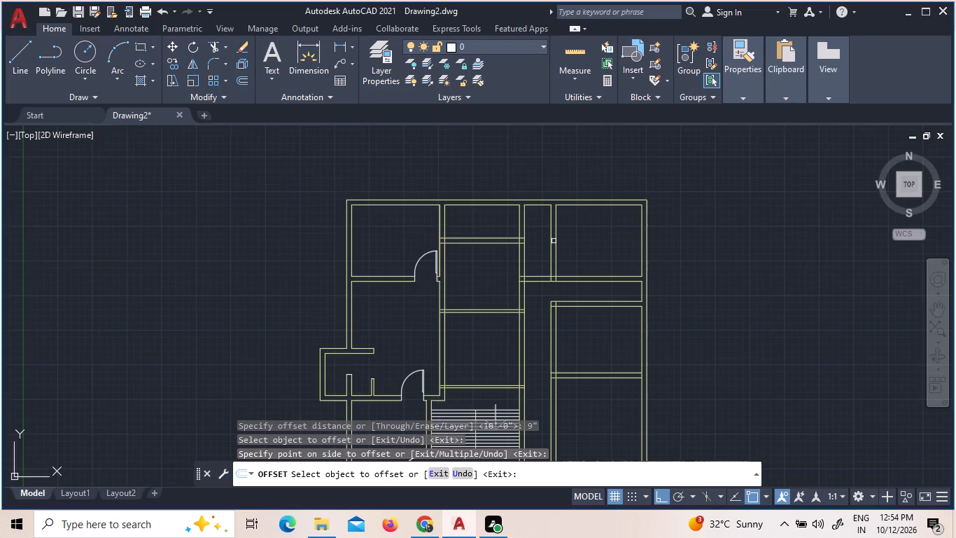
scroll(550, 241, "down", 1)
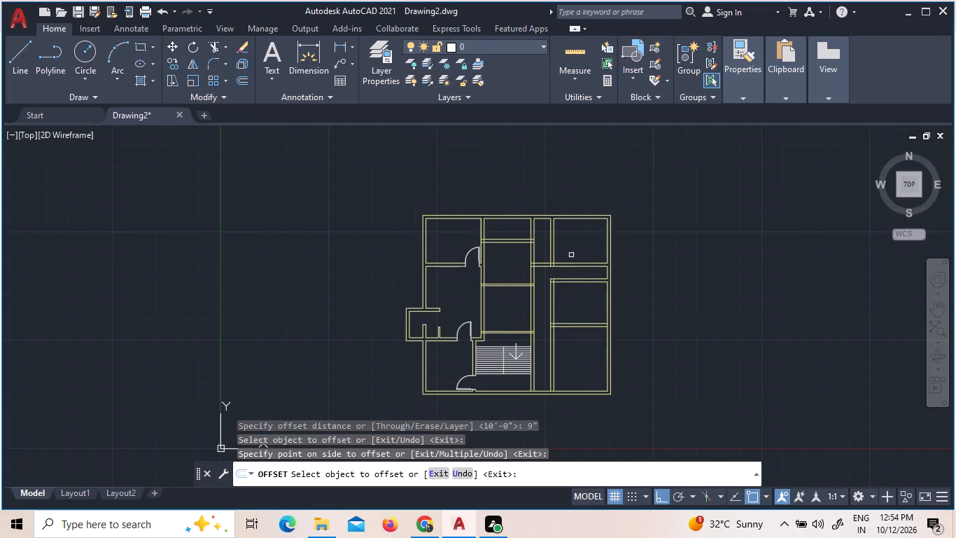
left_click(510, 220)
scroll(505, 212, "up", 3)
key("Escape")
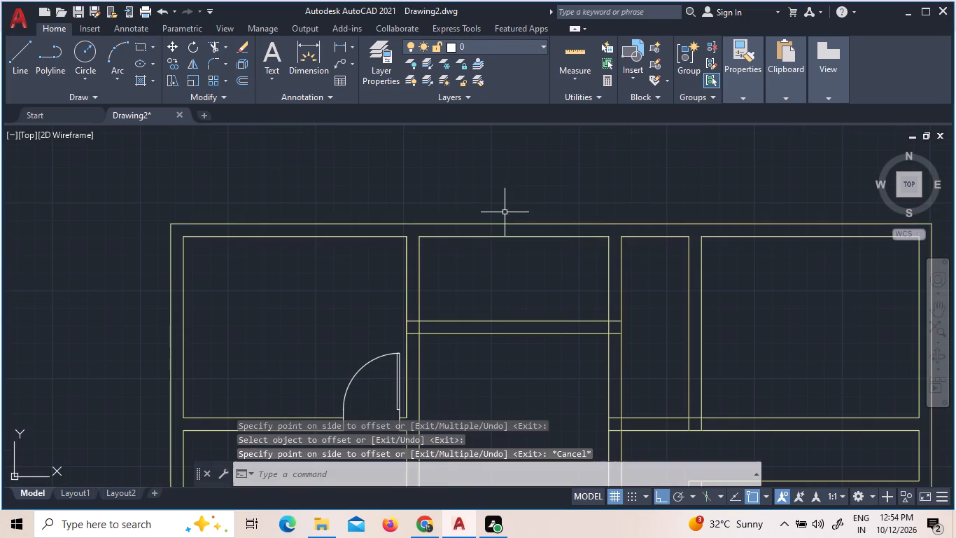
Trim away the inner north wall line across the top-middle room.
type("tr")
key("Return")
key("Return")
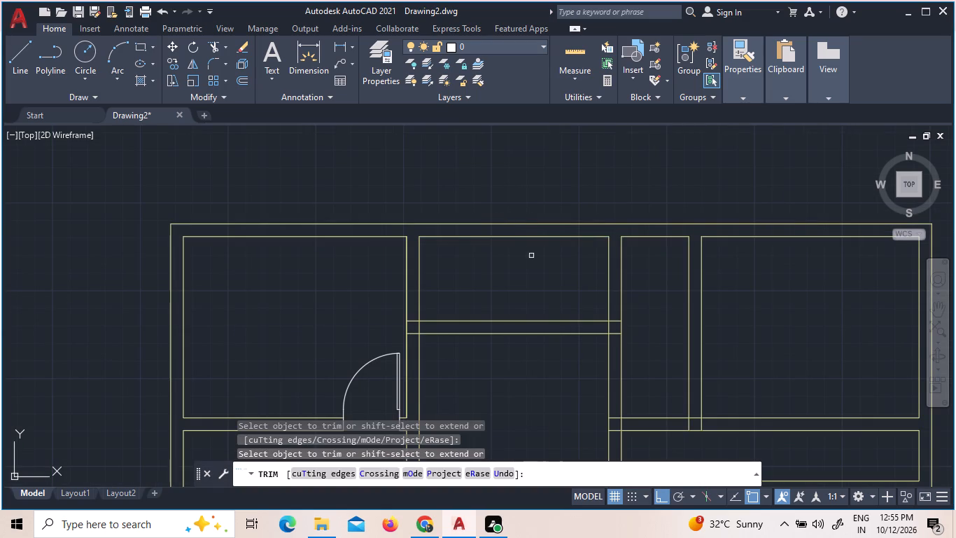
left_click(512, 235)
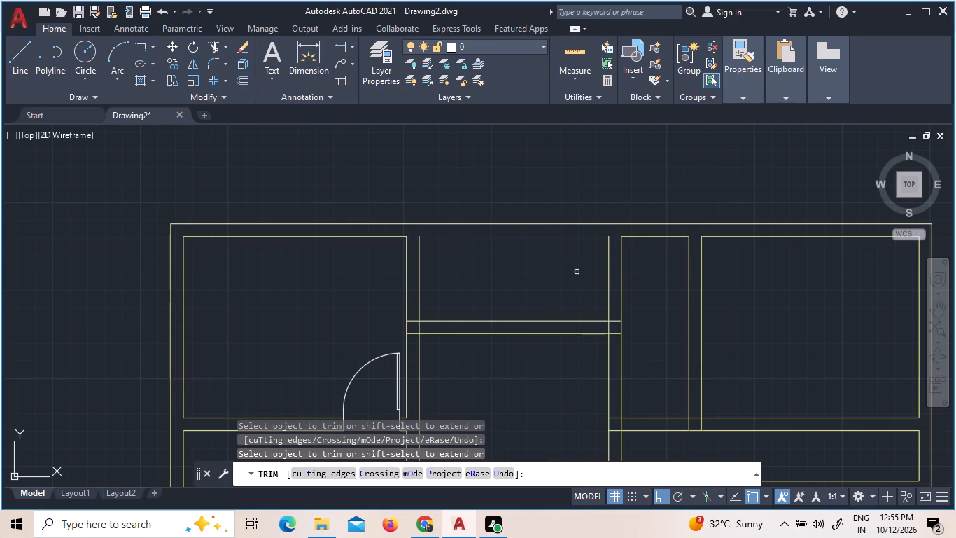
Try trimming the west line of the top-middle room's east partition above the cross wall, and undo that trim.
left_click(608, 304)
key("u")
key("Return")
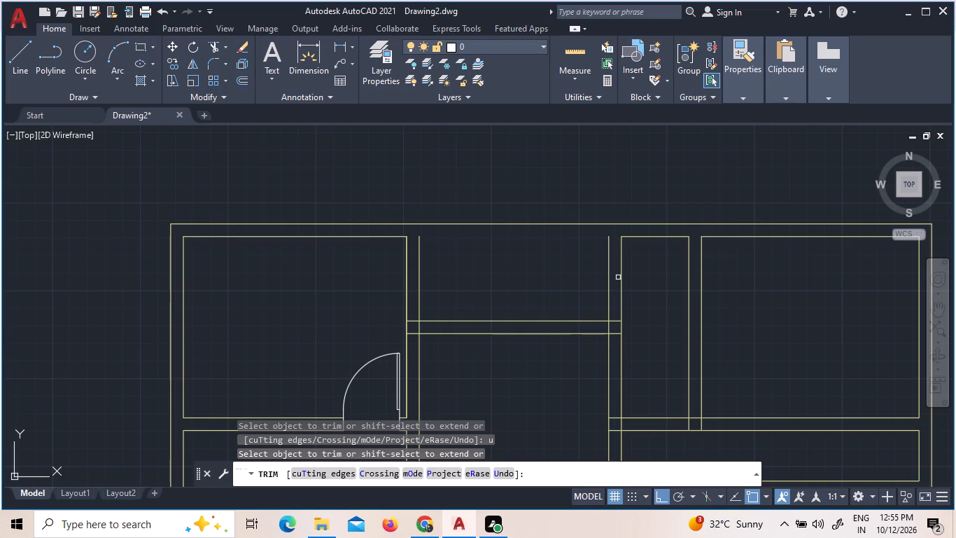
Trim away the east line of the top-middle room's east partition above the cross wall.
left_click(620, 277)
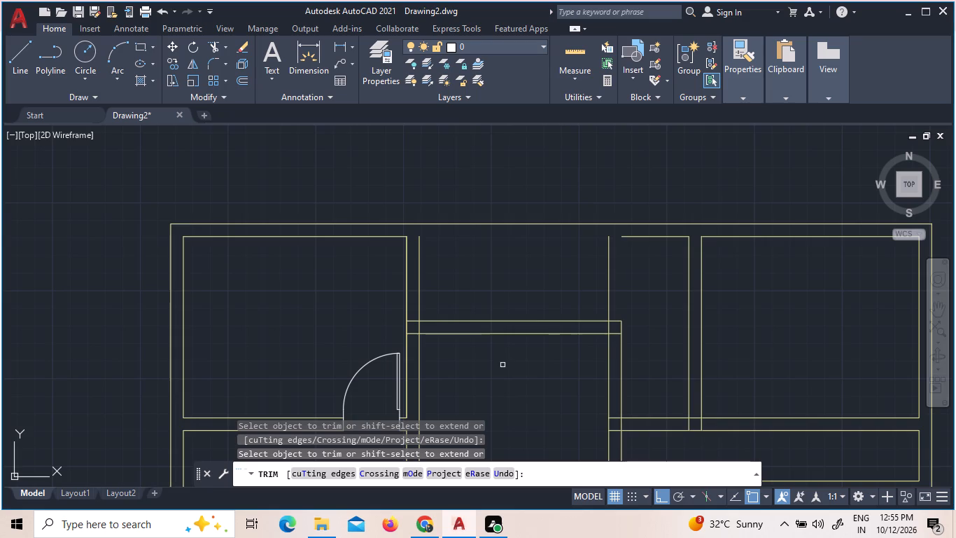
scroll(513, 363, "down", 3)
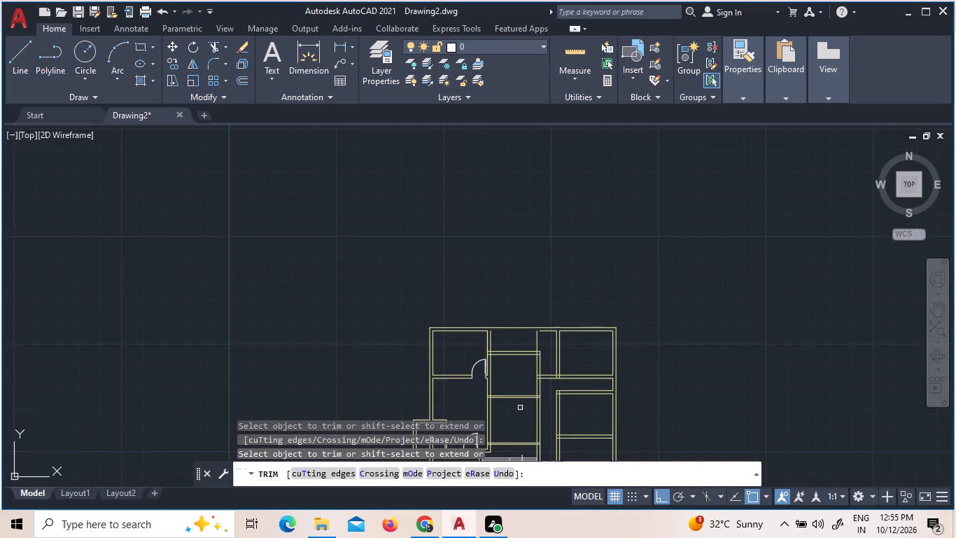
scroll(532, 408, "up", 2)
scroll(530, 403, "down", 1)
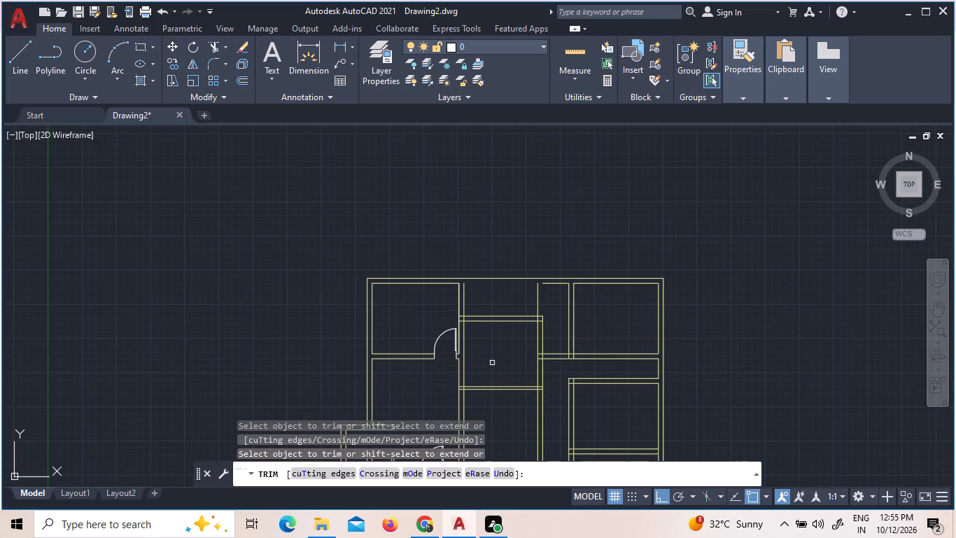
key("Escape")
Extend the two vertical wall lines bounding the top-middle room up to the outer north wall line.
type("ex")
key("space")
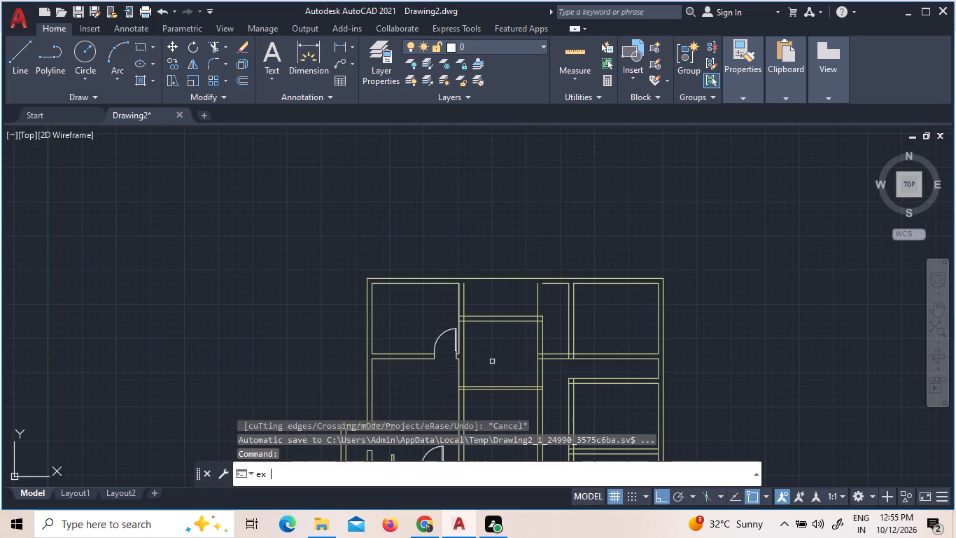
key("space")
scroll(500, 344, "up", 3)
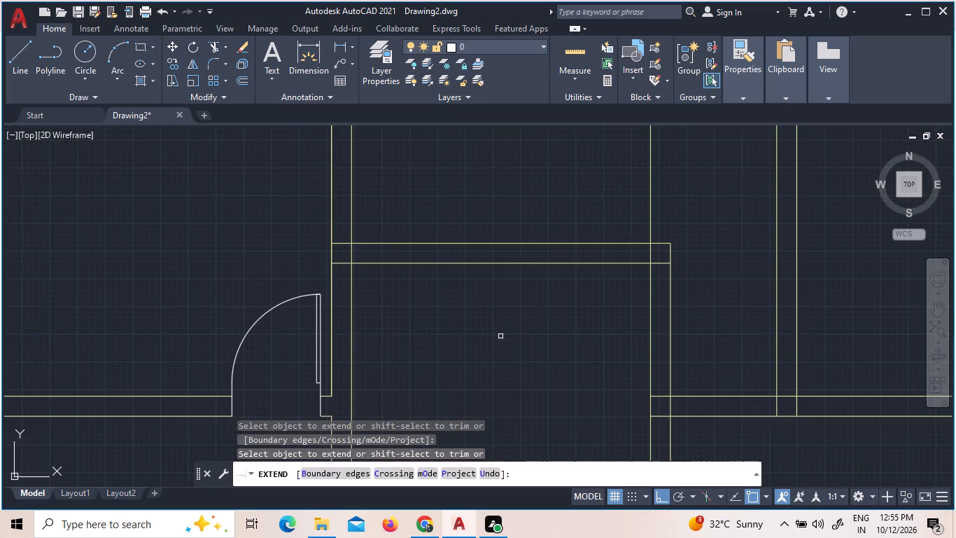
scroll(349, 185, "down", 3)
scroll(346, 111, "up", 2)
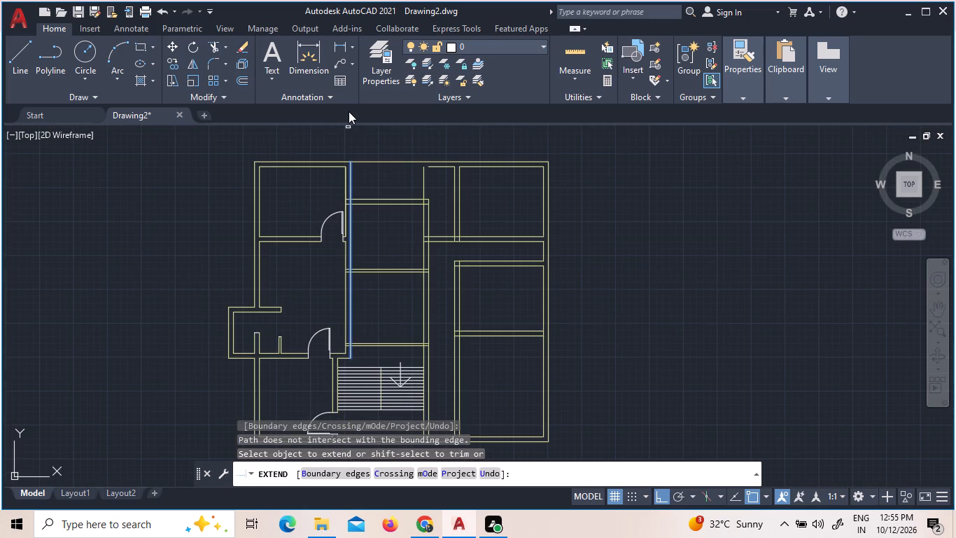
scroll(351, 115, "up", 5)
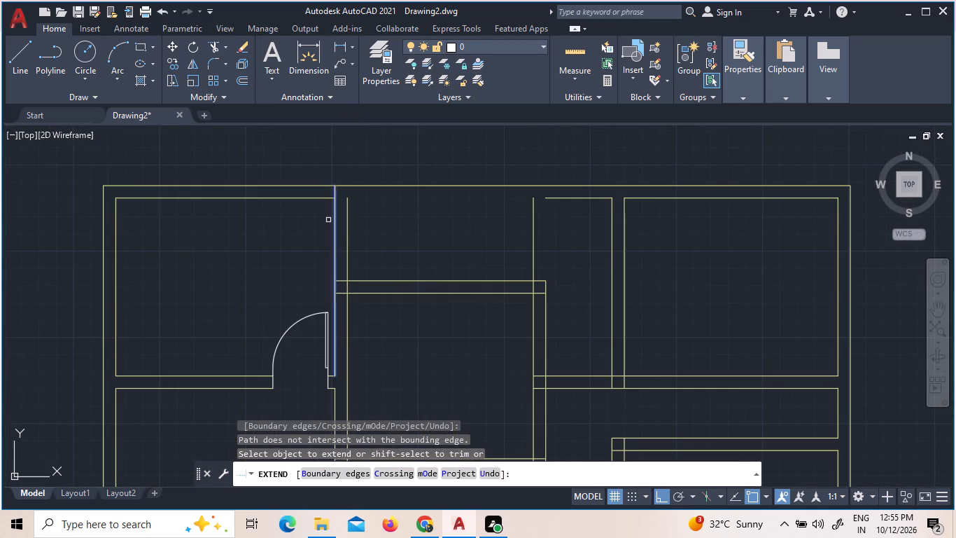
left_click(344, 240)
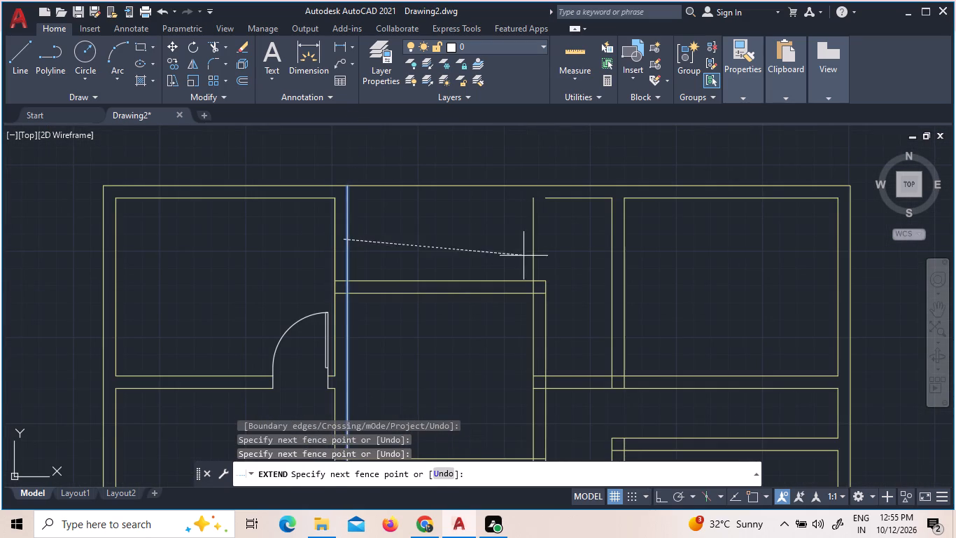
left_click(584, 235)
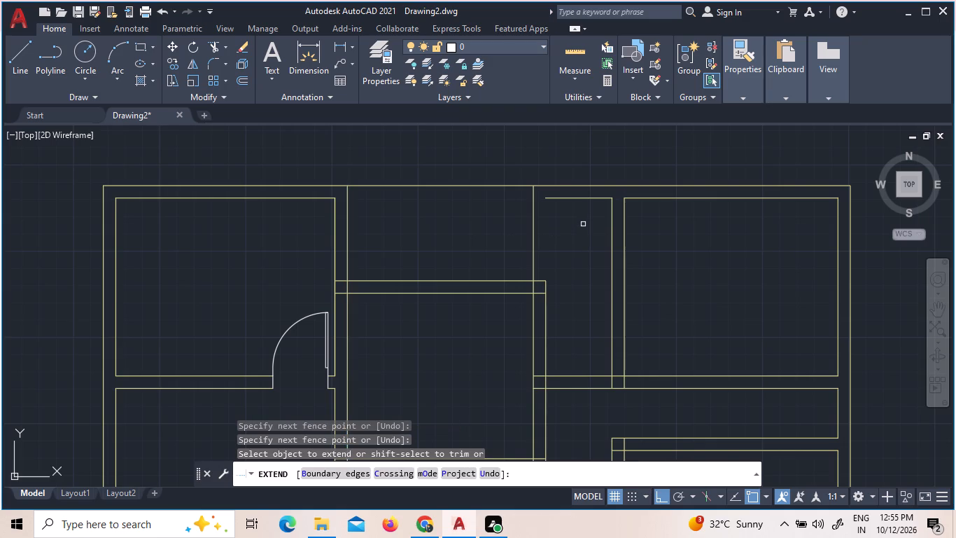
Extend the narrow room's inner north wall line west to meet the top-middle room's east wall line.
left_click_drag(582, 223, 587, 209)
left_click(570, 189)
scroll(573, 288, "down", 2)
scroll(573, 288, "up", 2)
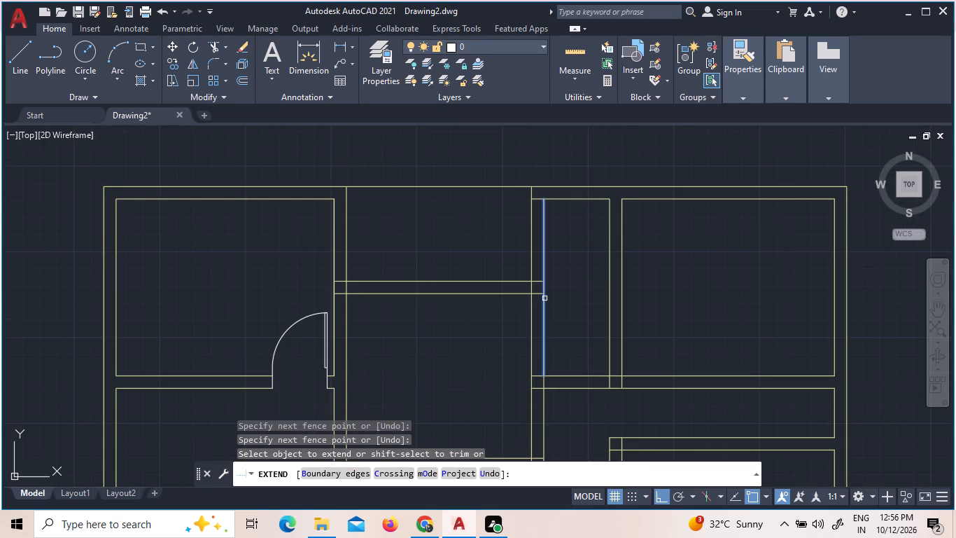
scroll(533, 303, "down", 1)
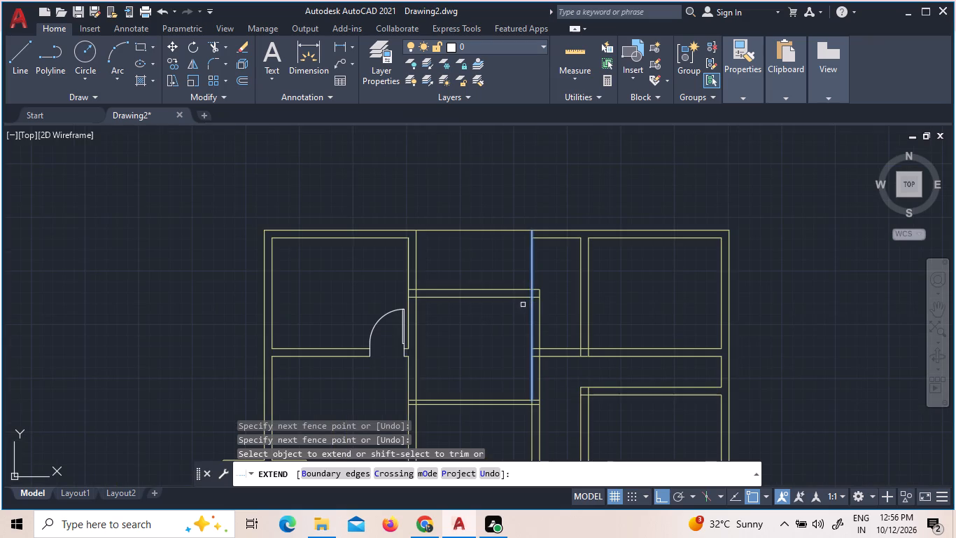
scroll(426, 301, "up", 1)
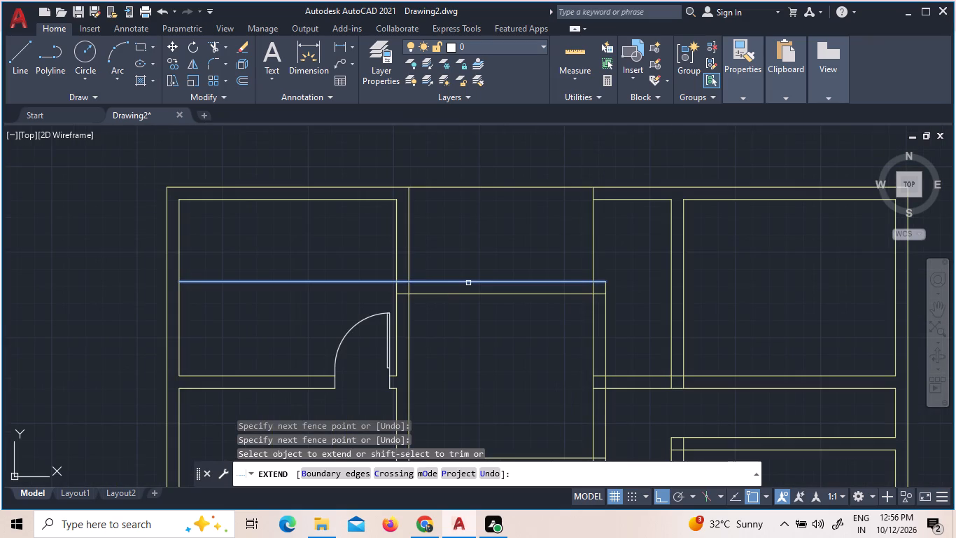
key("Escape")
Trim overlapping line segments where the top-middle room's cross wall meets both partitions and where the east partition meets the narrow room's south wall.
type("tr")
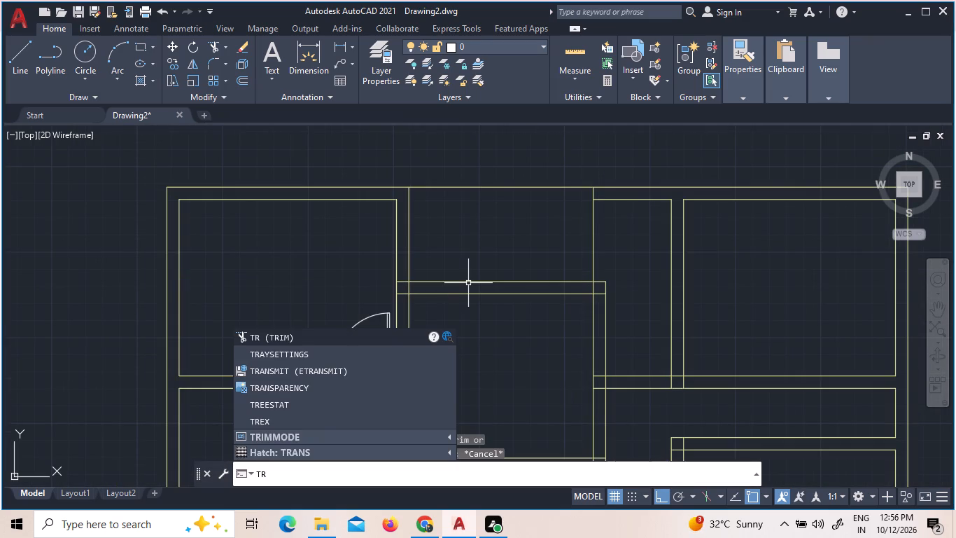
key("space")
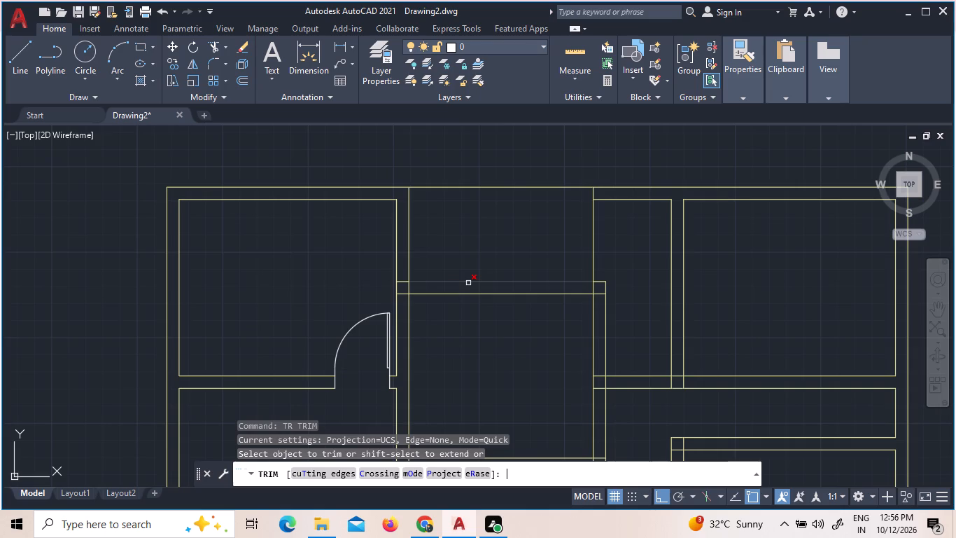
left_click(409, 284)
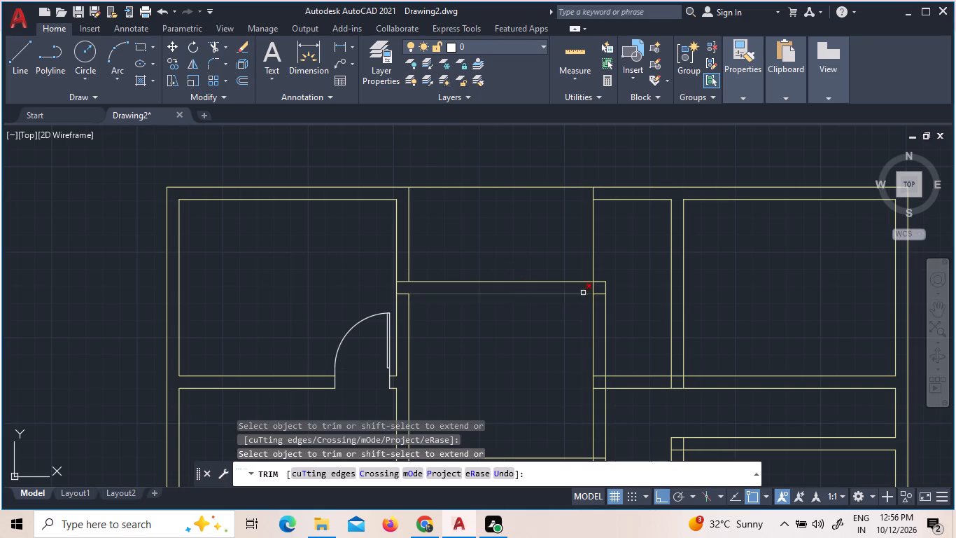
left_click(608, 380)
left_click(603, 380)
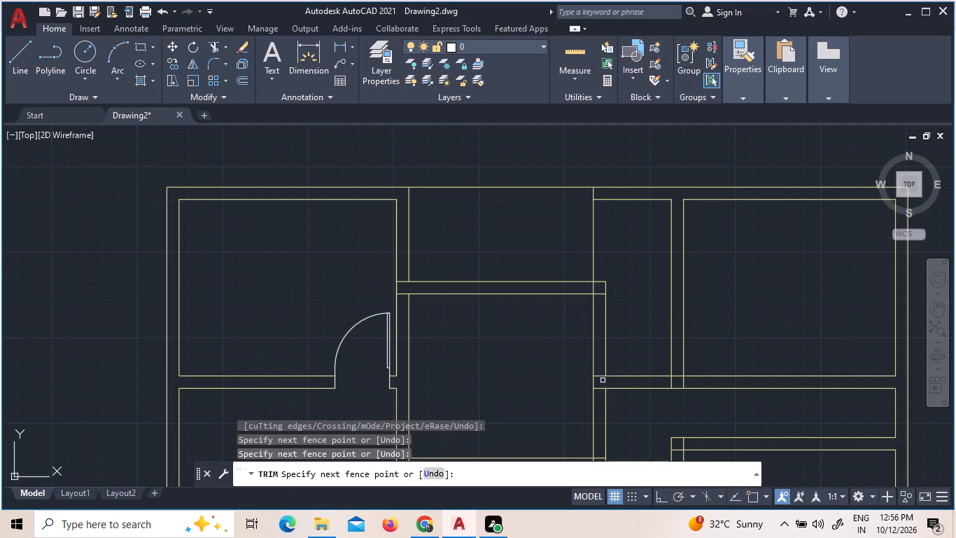
left_click(603, 380)
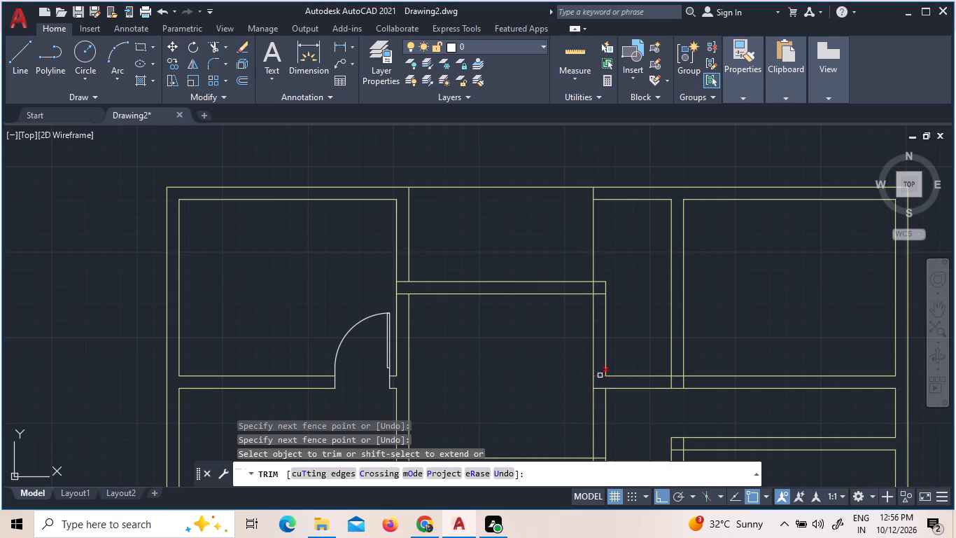
left_click(600, 375)
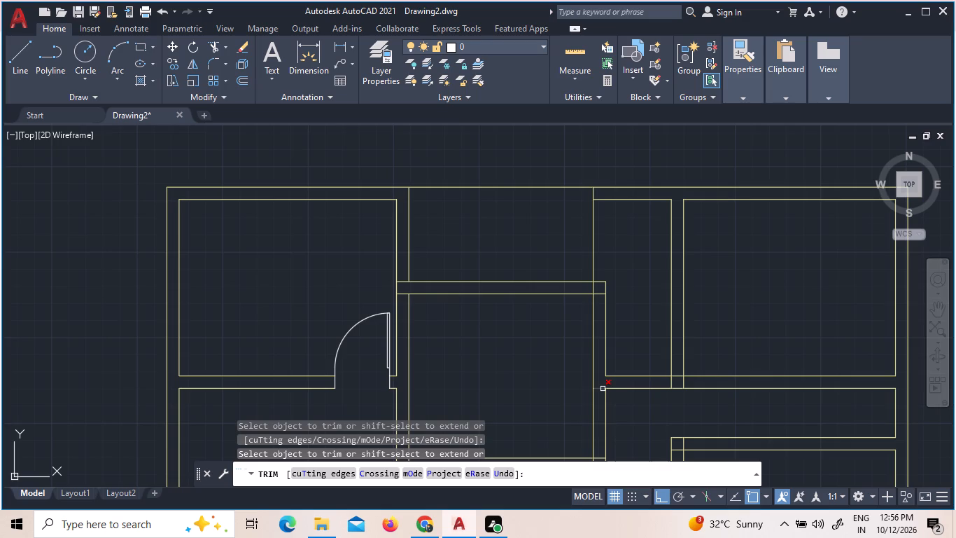
left_click(603, 389)
left_click(601, 293)
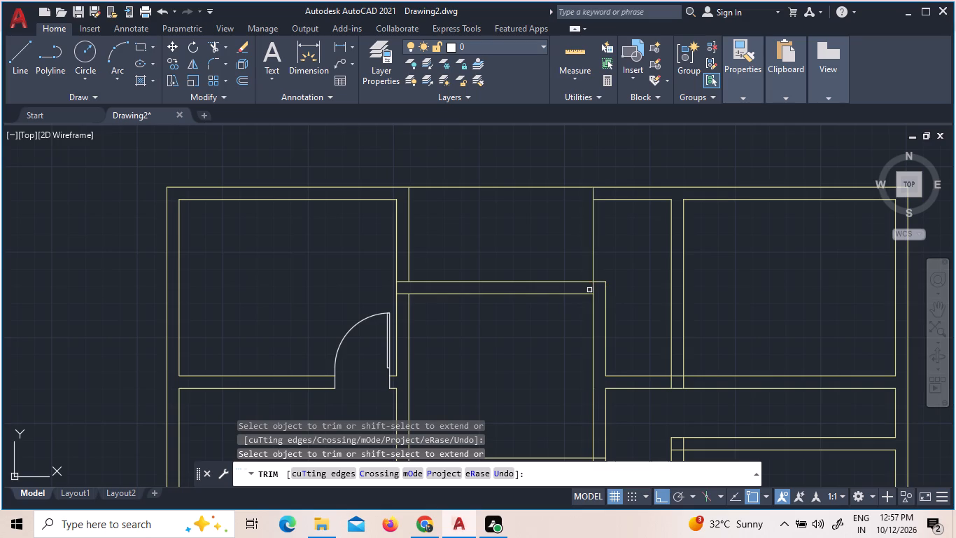
left_click(592, 289)
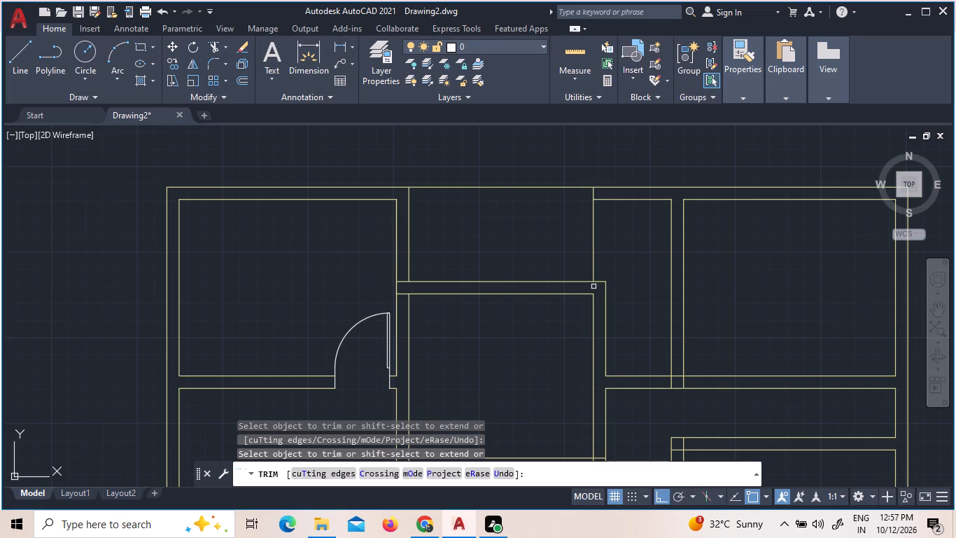
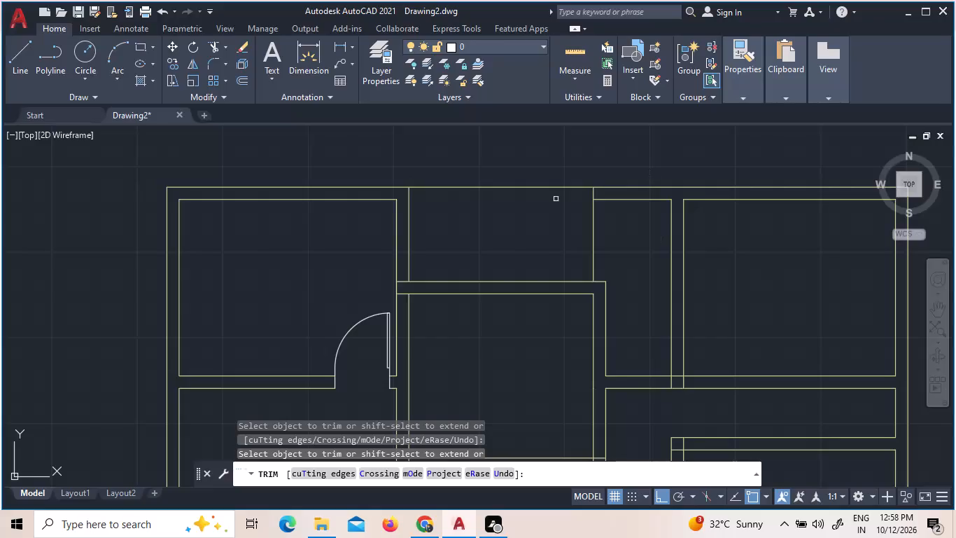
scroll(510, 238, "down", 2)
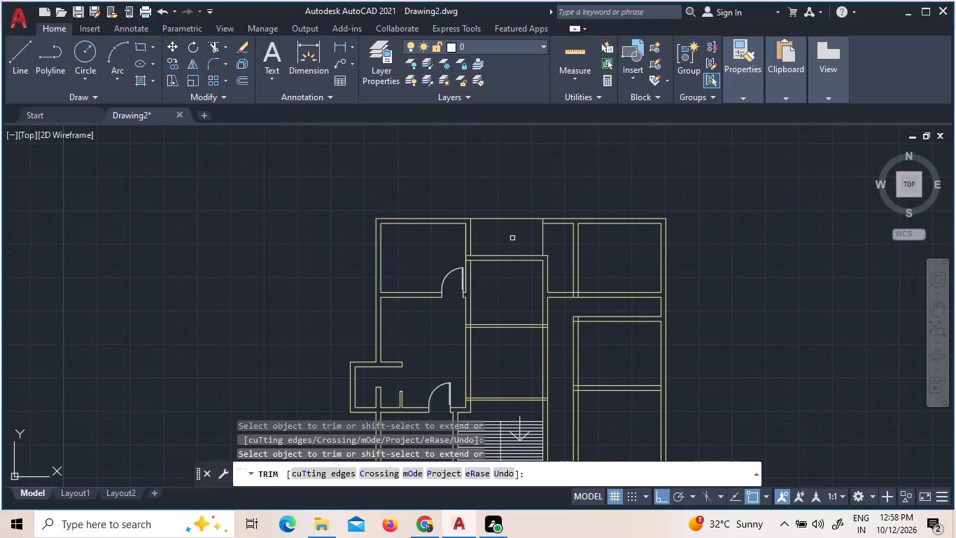
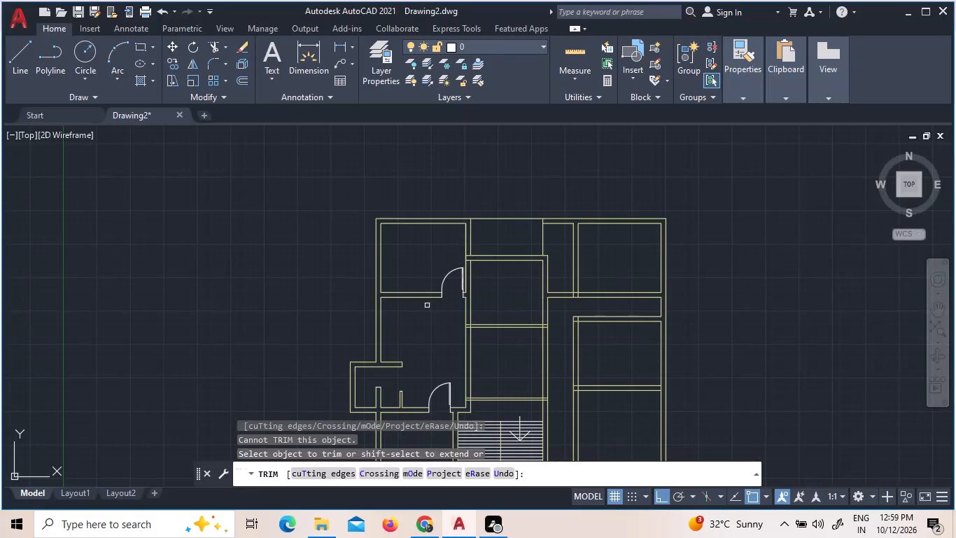
Quick-measure the top-right room and the narrow space beside it in the floor plan.
scroll(451, 308, "down", 1)
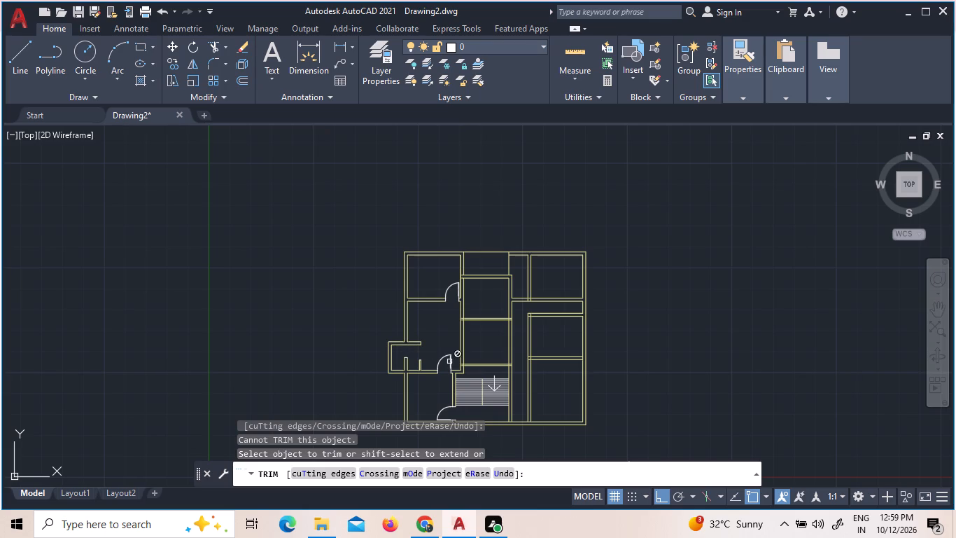
scroll(498, 301, "up", 2)
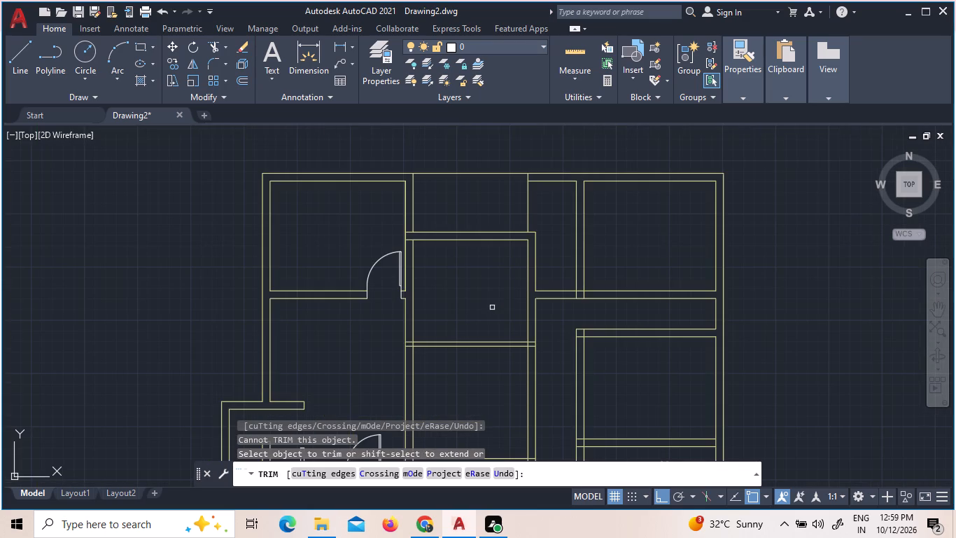
scroll(479, 310, "down", 1)
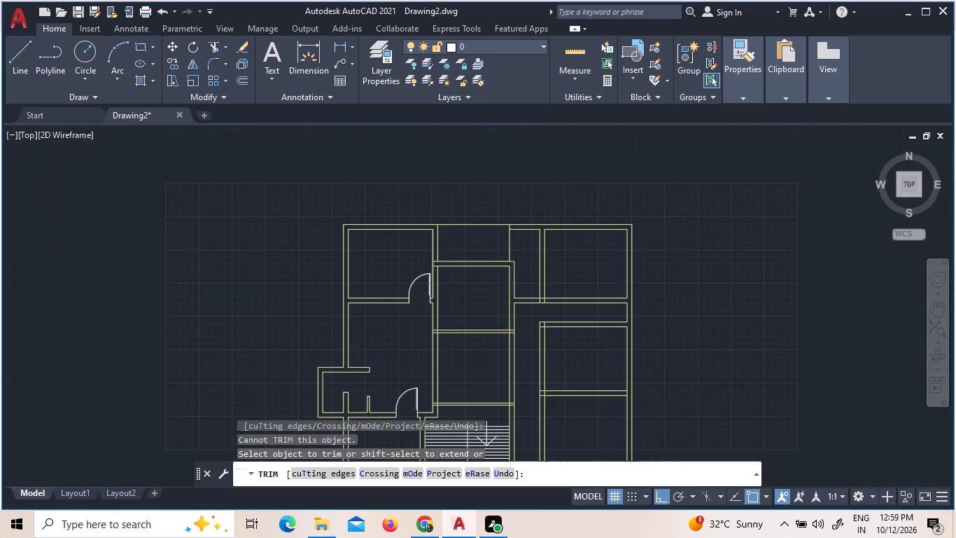
scroll(479, 310, "down", 1)
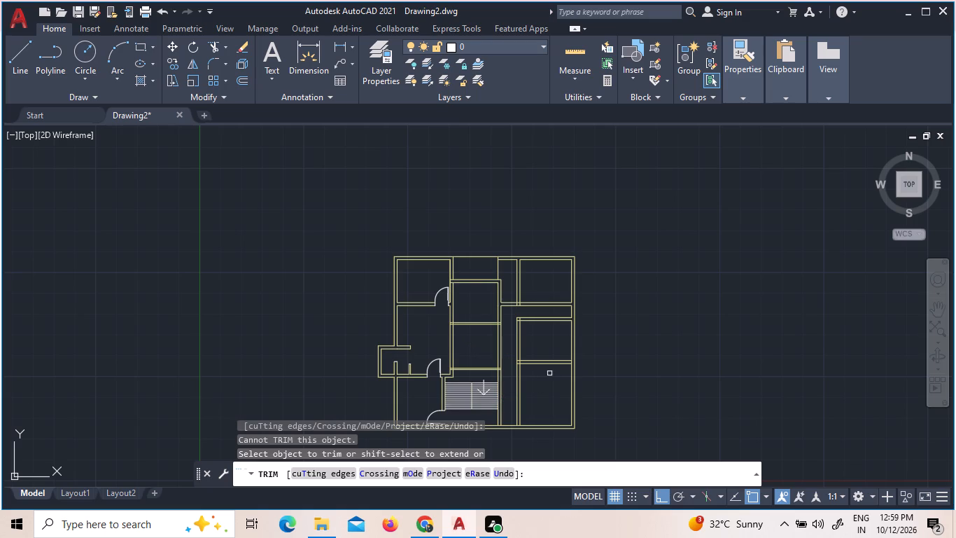
scroll(565, 278, "up", 2)
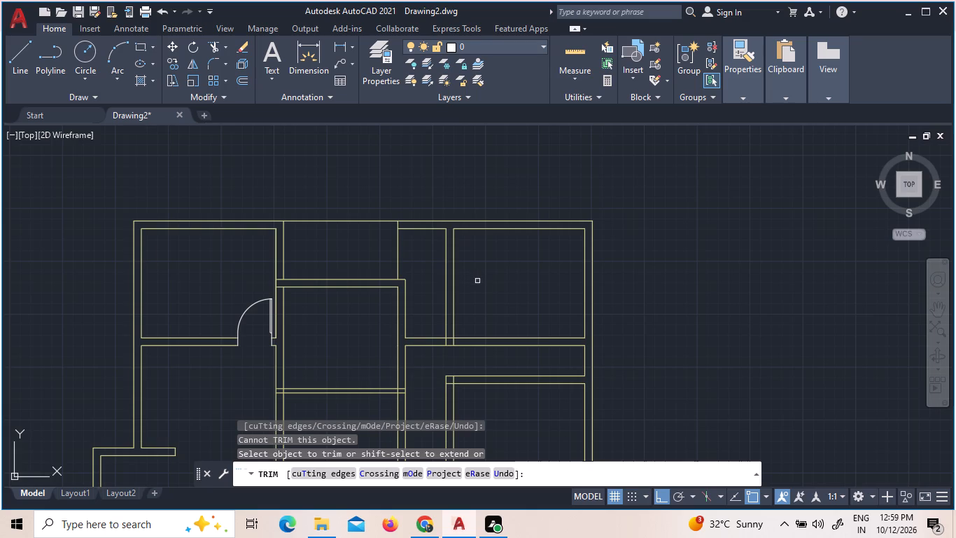
left_click(571, 69)
left_click(570, 109)
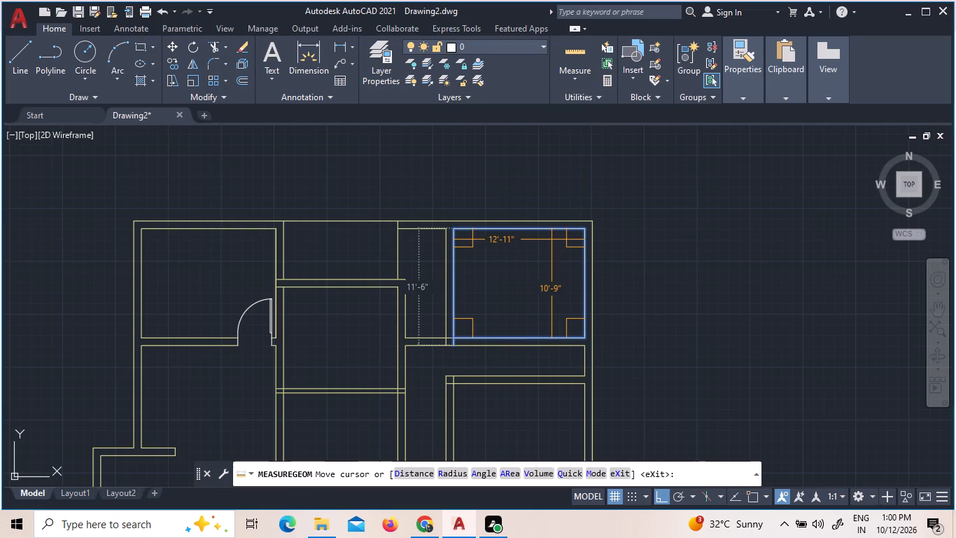
scroll(554, 236, "up", 2)
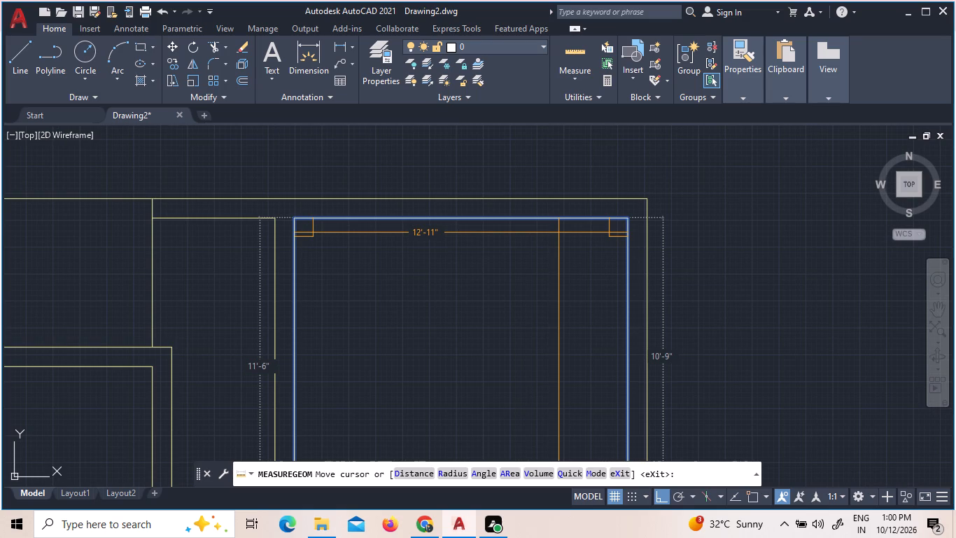
scroll(558, 233, "down", 1)
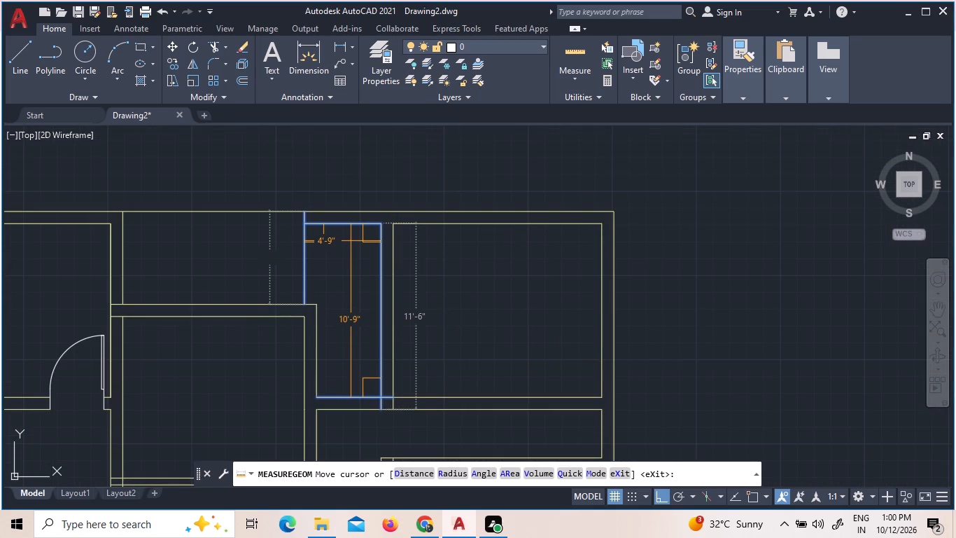
scroll(355, 238, "up", 1)
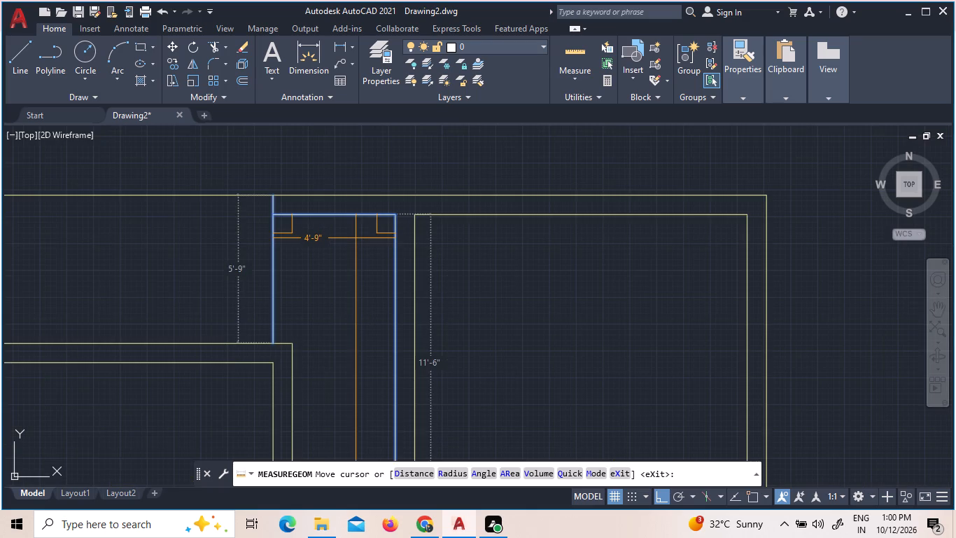
scroll(356, 238, "down", 2)
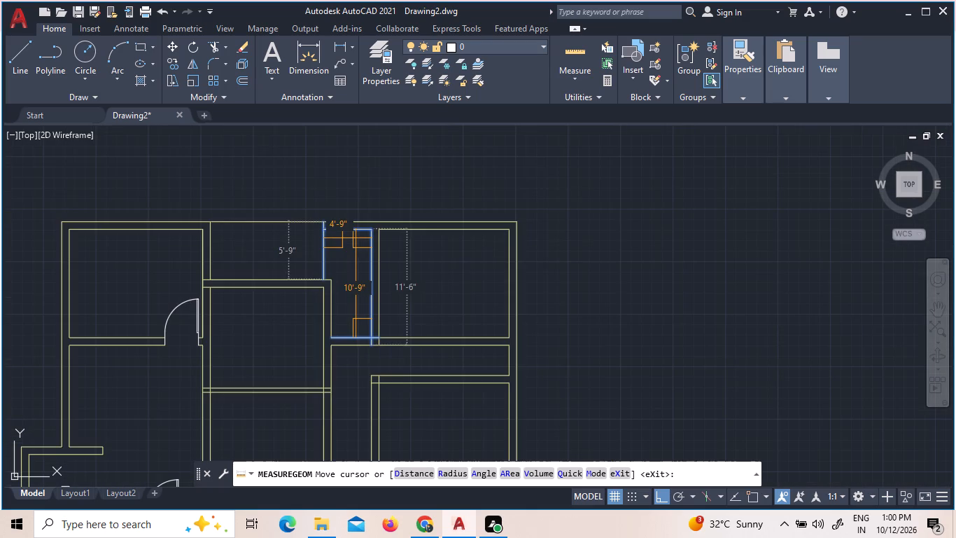
scroll(356, 238, "down", 1)
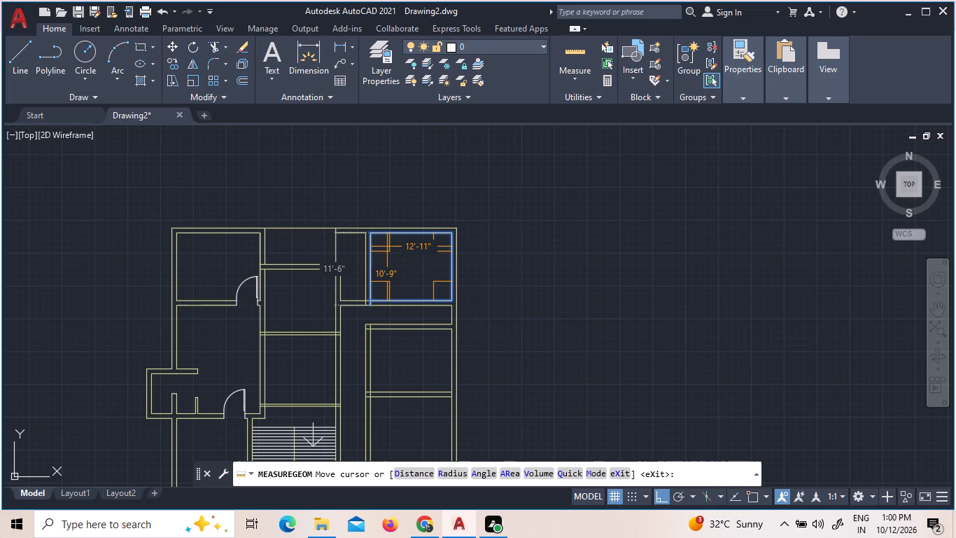
scroll(387, 247, "down", 1)
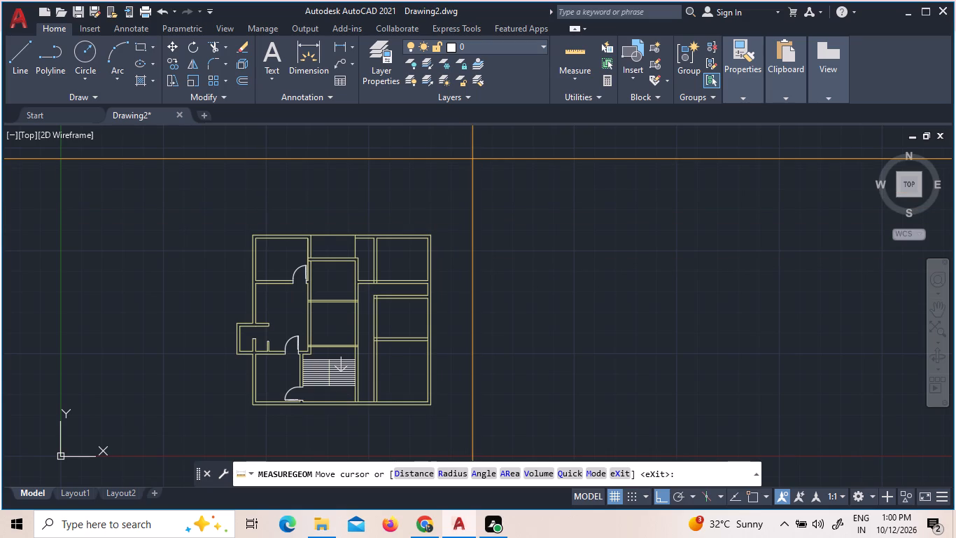
key("Escape")
key("Escape")
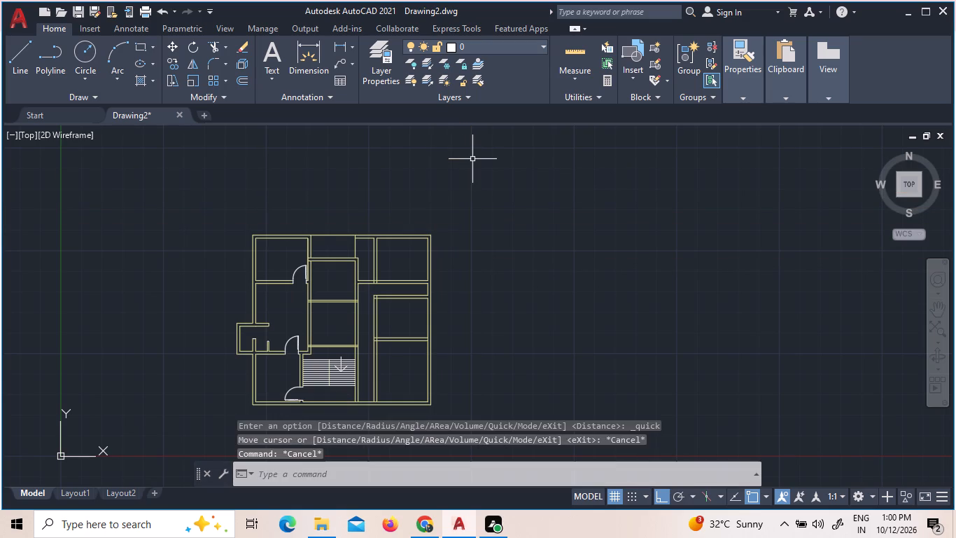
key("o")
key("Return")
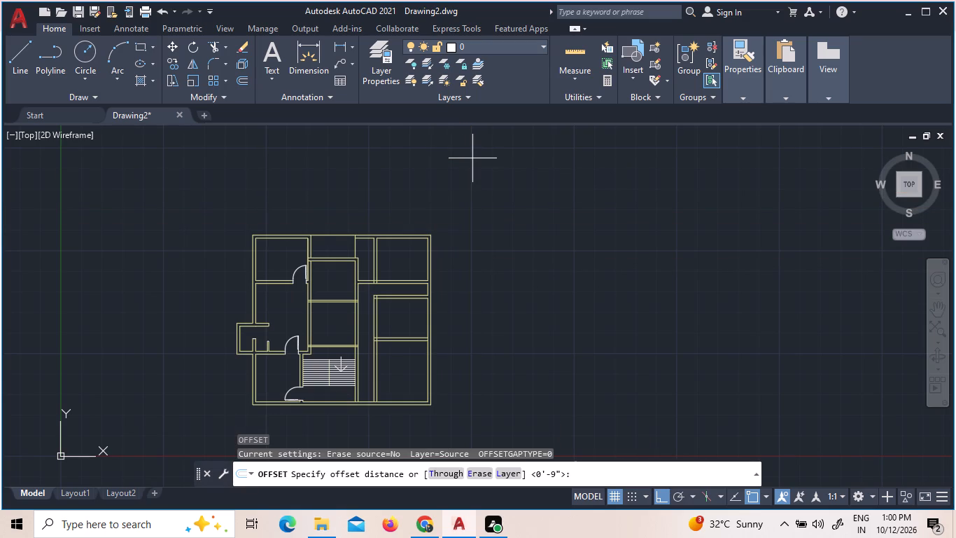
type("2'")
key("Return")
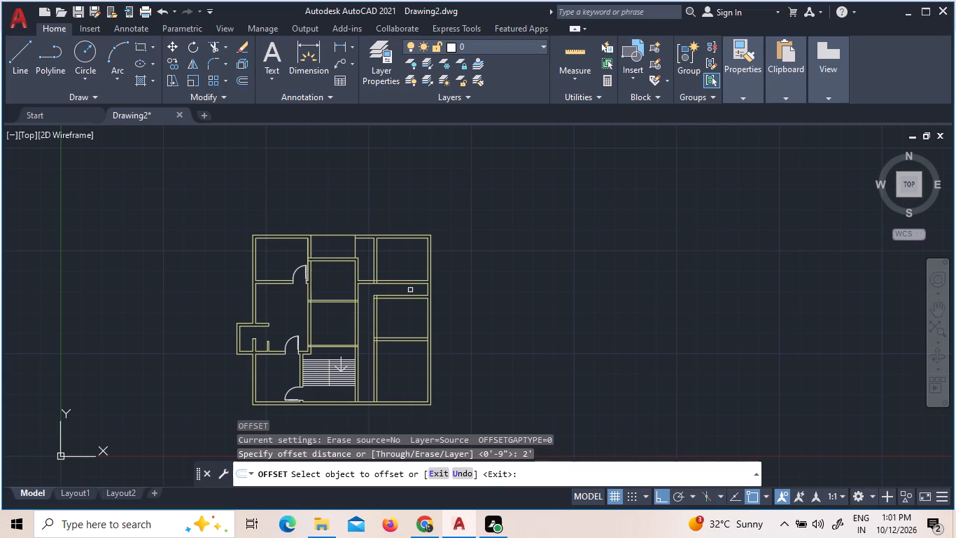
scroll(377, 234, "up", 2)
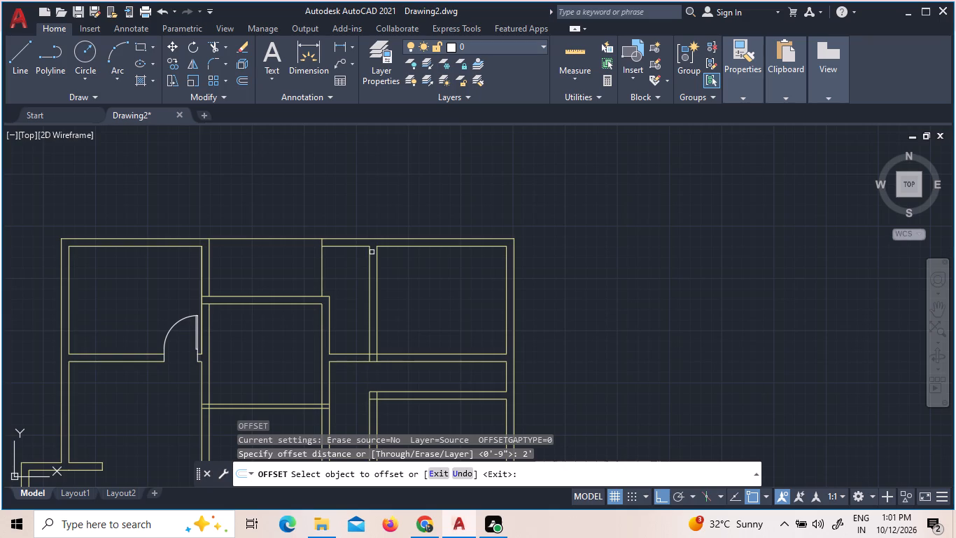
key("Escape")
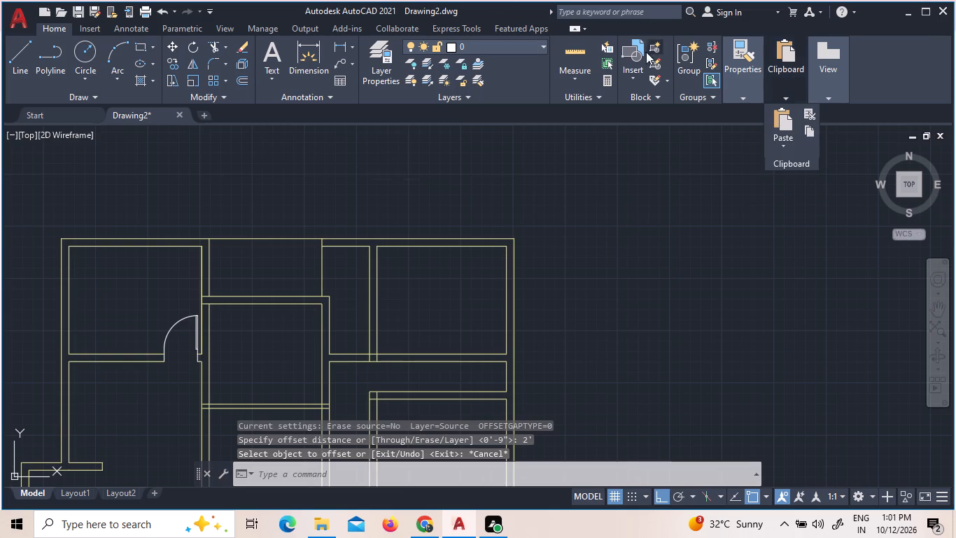
Quick-measure the narrow space between the top-middle room and the top-right room.
left_click(582, 47)
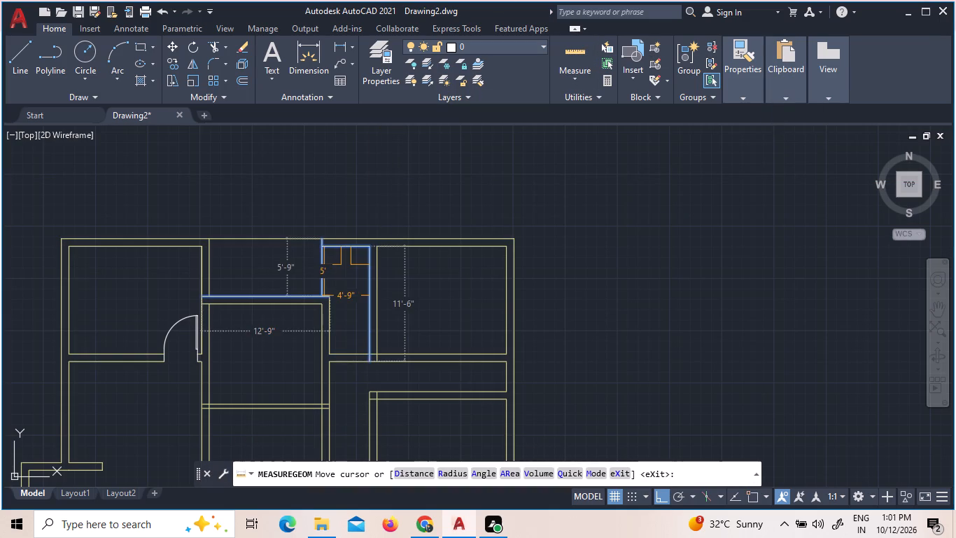
key("Escape")
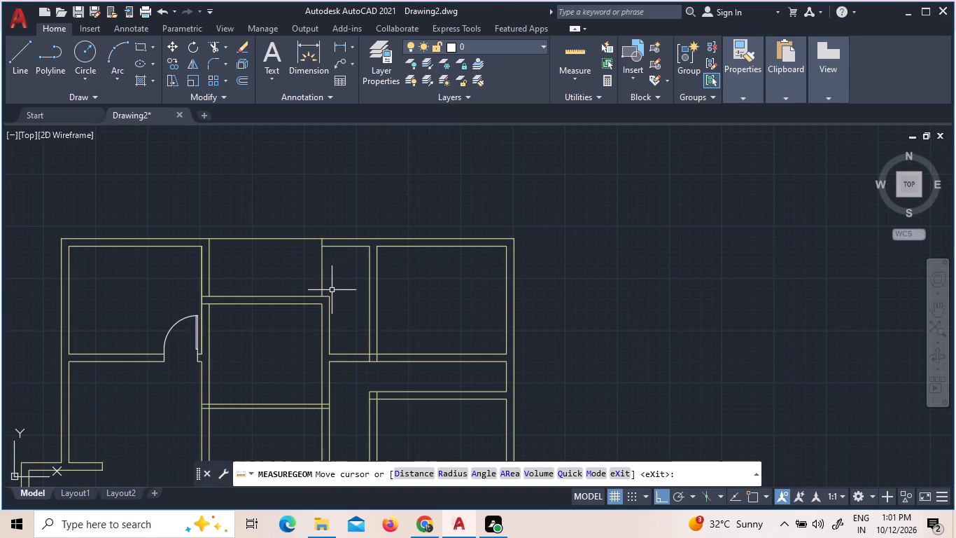
Delete both vertical wall lines separating the narrow space from the top-right room.
left_click(379, 286)
left_click(375, 284)
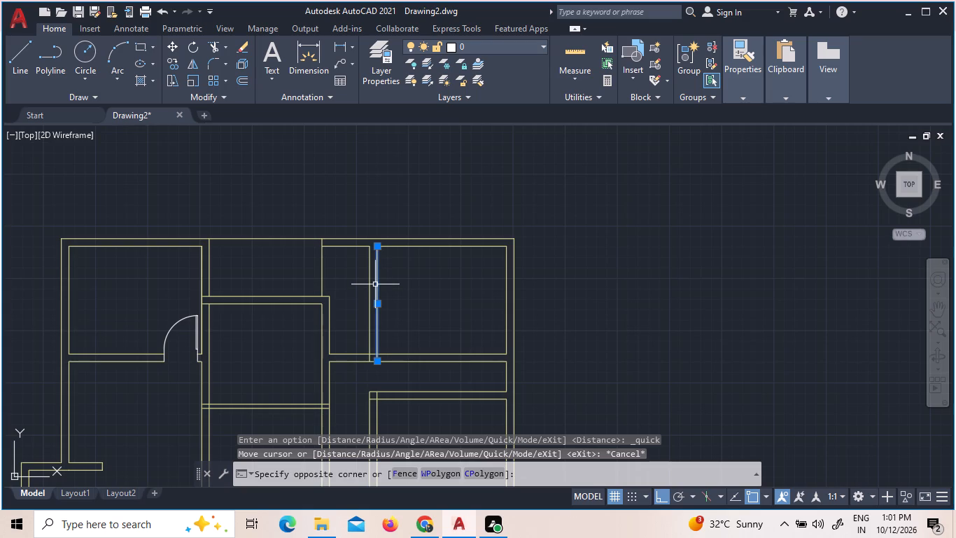
key("Delete")
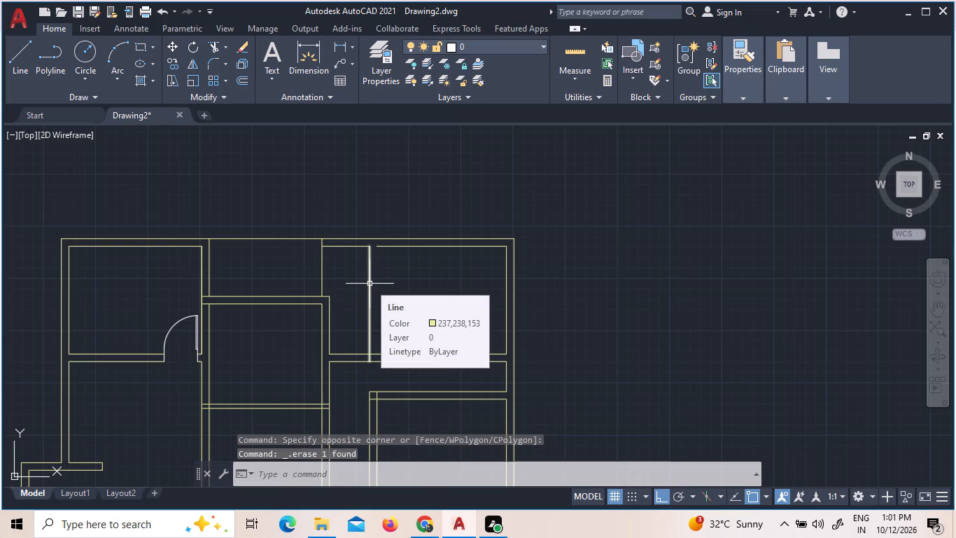
key("Escape")
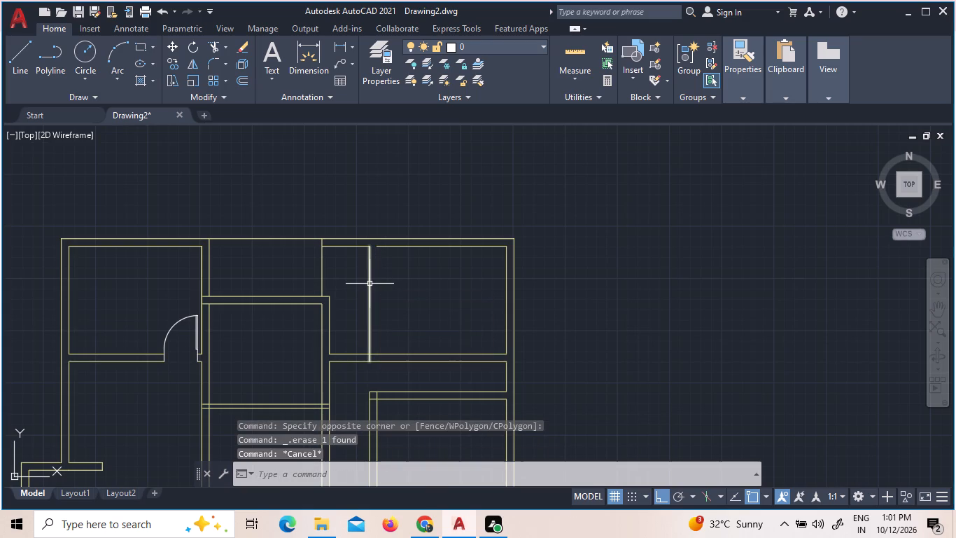
left_click(367, 280)
key("Delete")
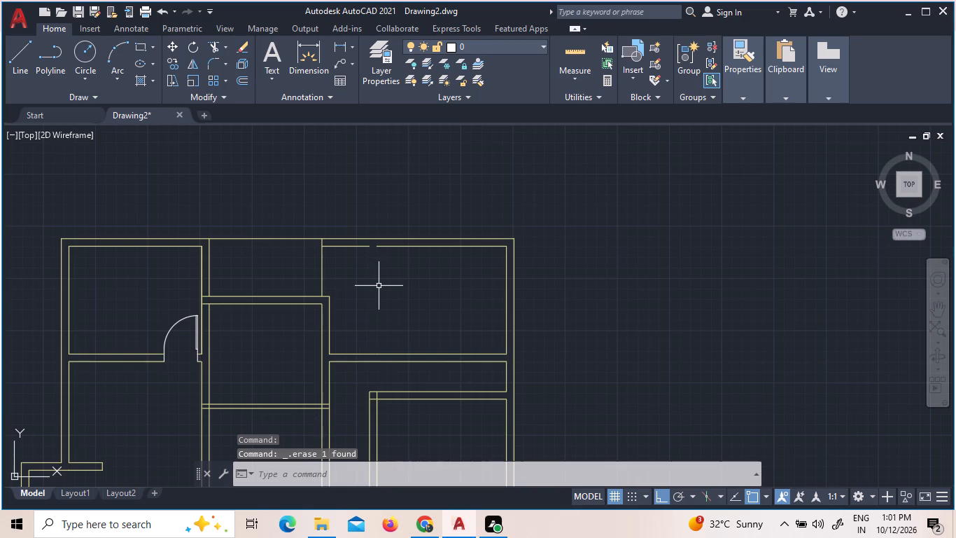
Offset the short vertical line on the east side of the top-middle space 4' toward the top-right room.
key("o")
key("Return")
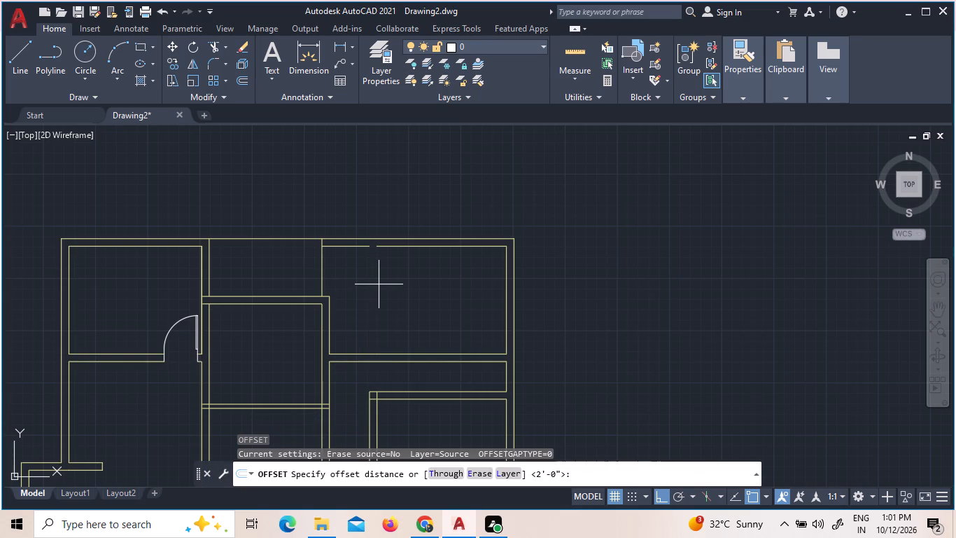
type("4'")
key("Return")
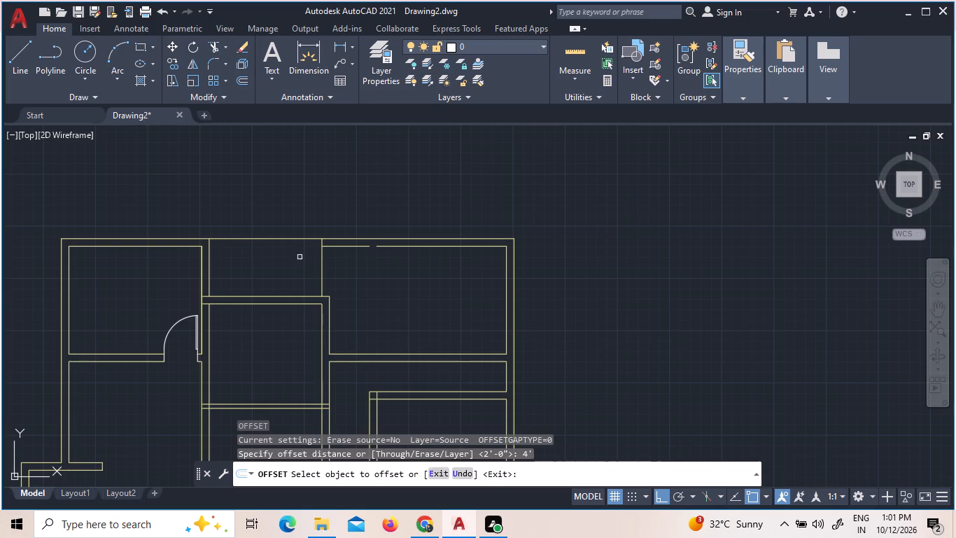
left_click(324, 269)
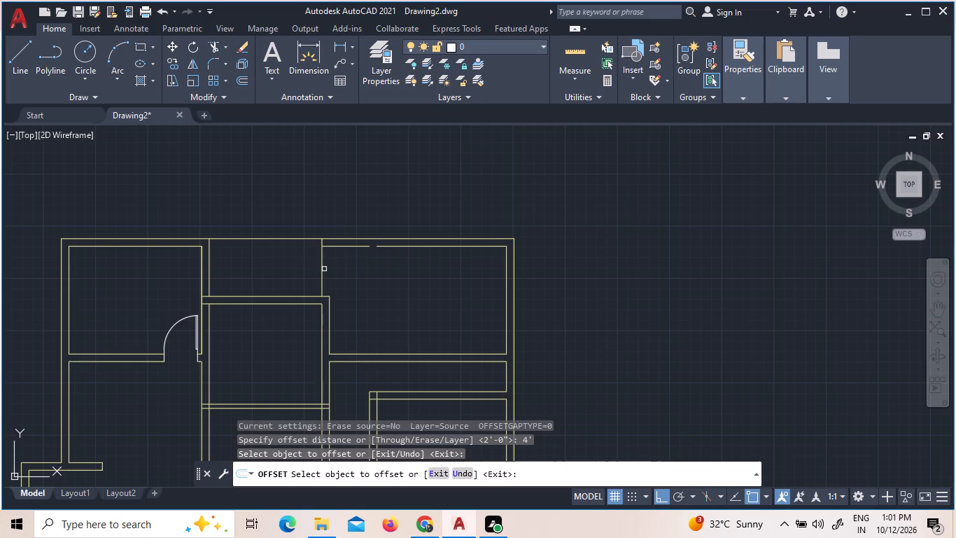
left_click(321, 269)
left_click(354, 271)
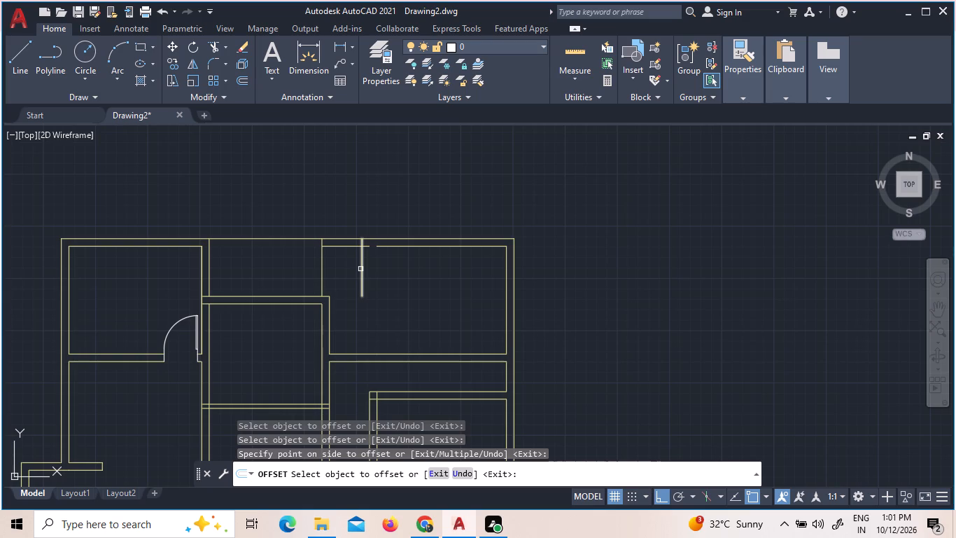
key("Escape")
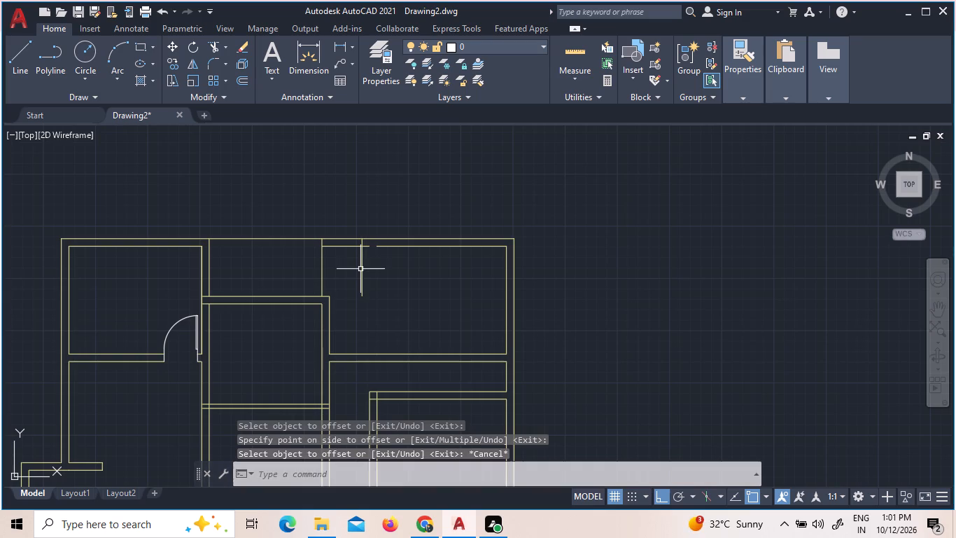
Offset the new short vertical line 4" toward the top-right room to form a thin partition wall.
key("o")
key("Return")
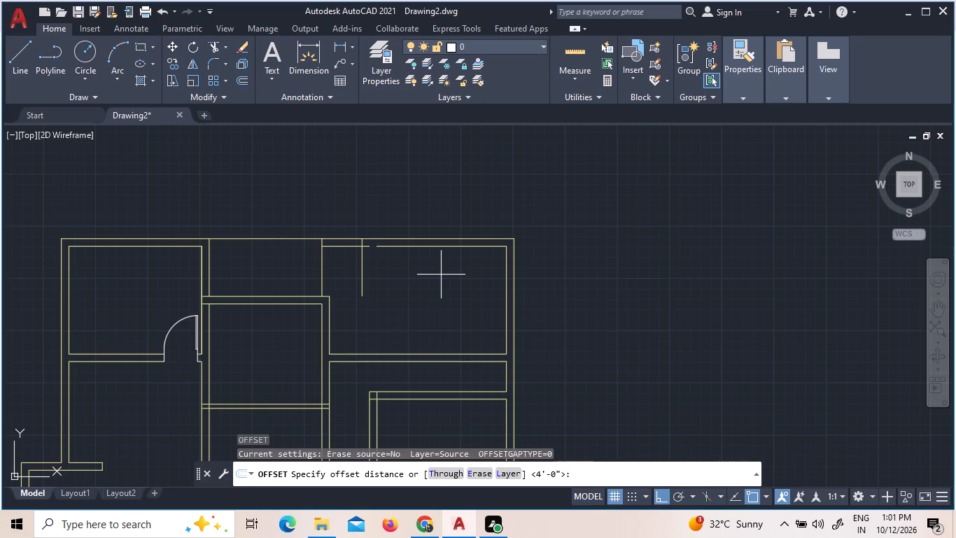
key("4")
key("shift+quotedbl")
key("Return")
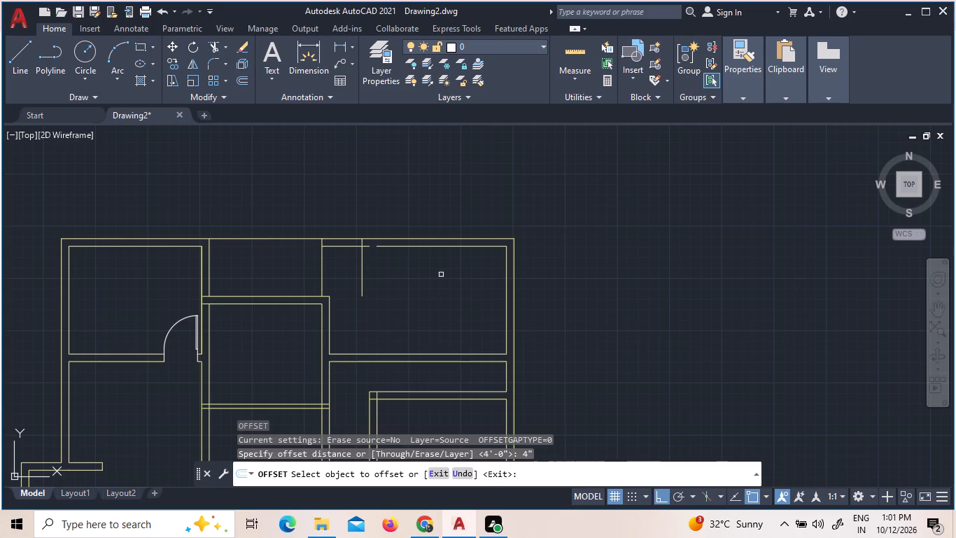
left_click(363, 270)
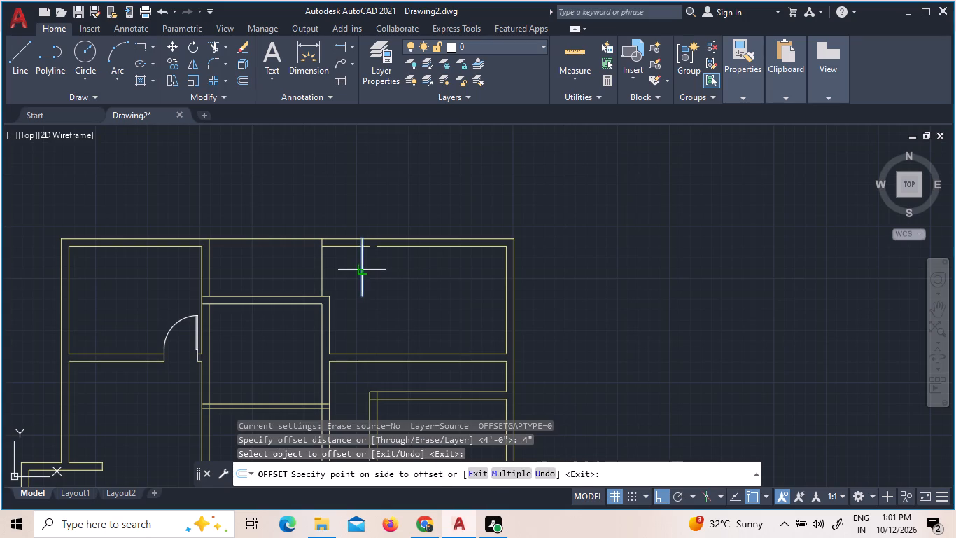
left_click(374, 271)
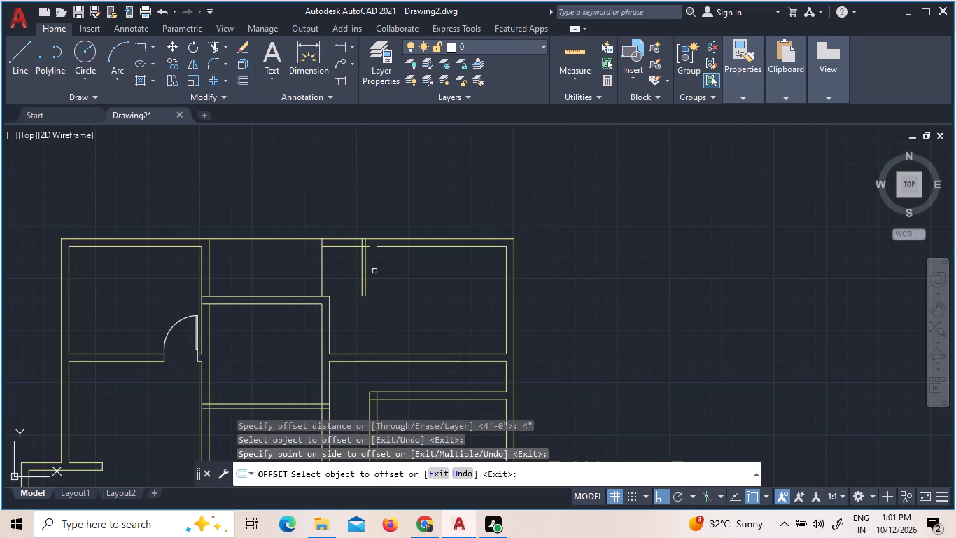
key("Escape")
key("Escape")
Offset the east line of the new thin partition 3' toward the top-right room.
key("o")
key("Return")
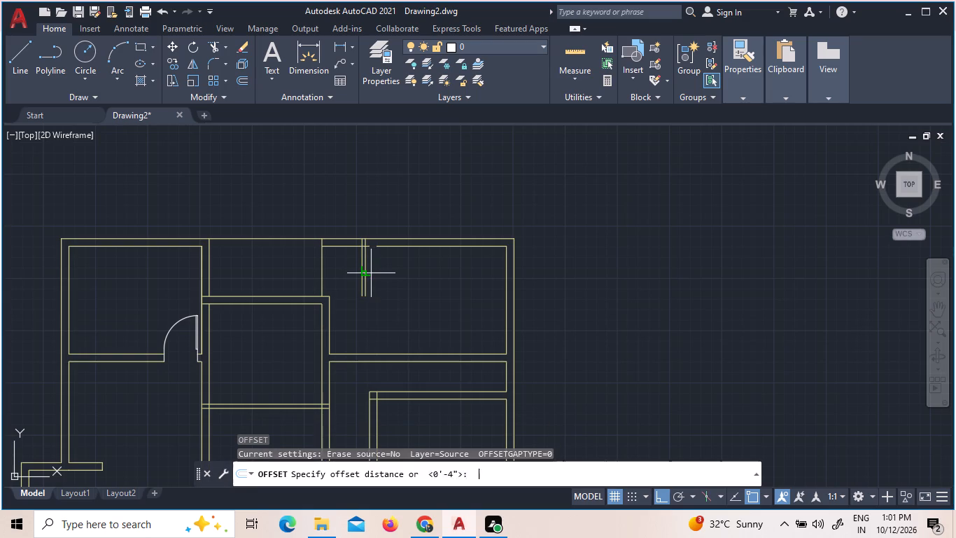
key("3")
key("apostrophe")
key("Return")
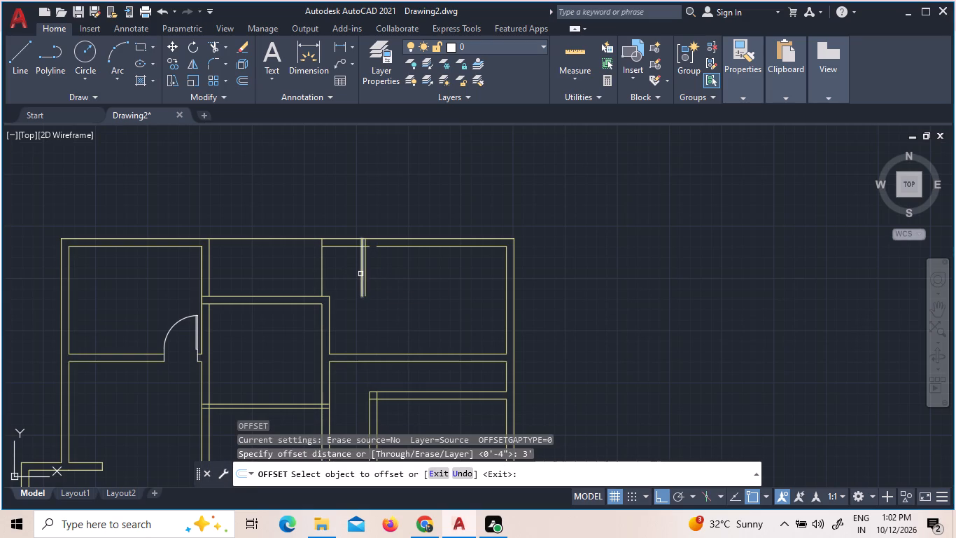
left_click(365, 273)
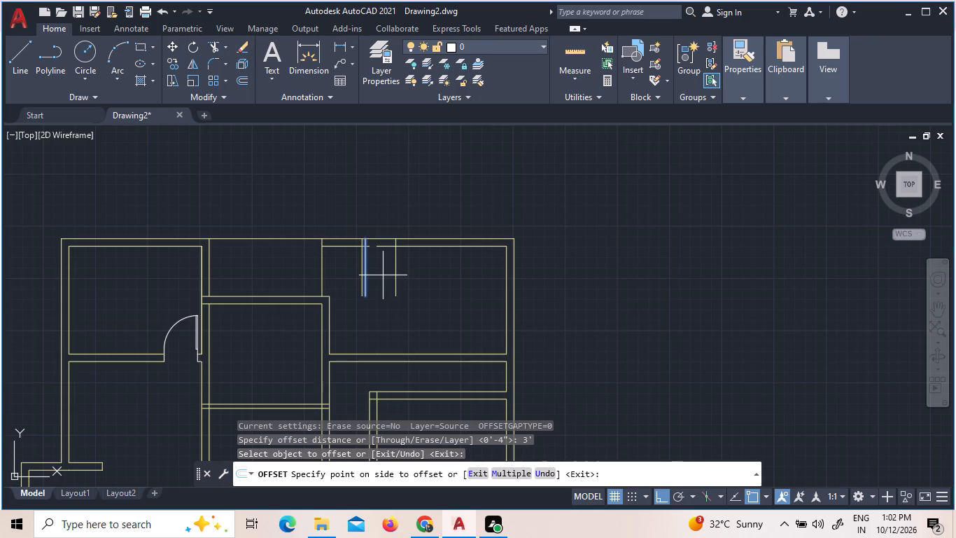
left_click(383, 275)
key("Escape")
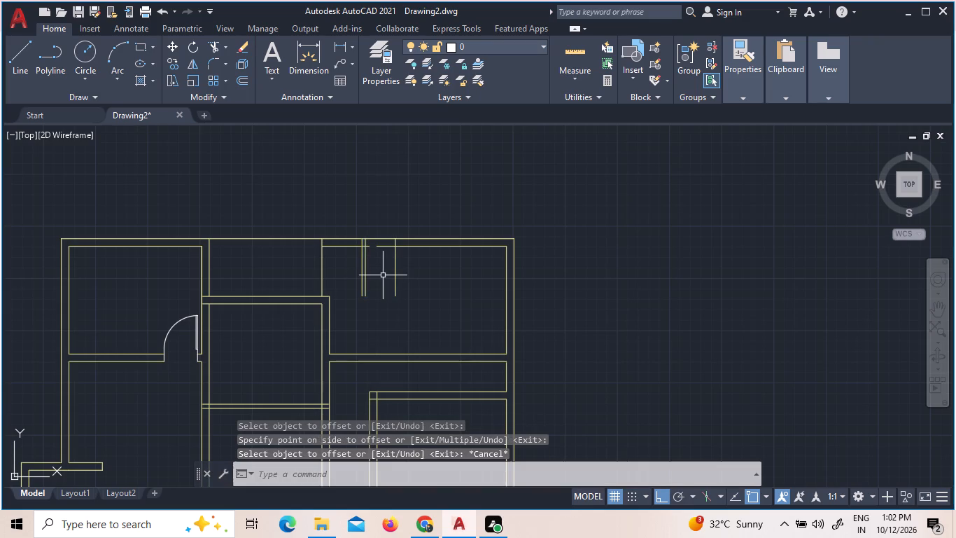
Offset the newest short vertical line 4" toward the top-right room to form a second thin partition.
key("o")
key("Return")
key("4")
key("shift+quotedbl")
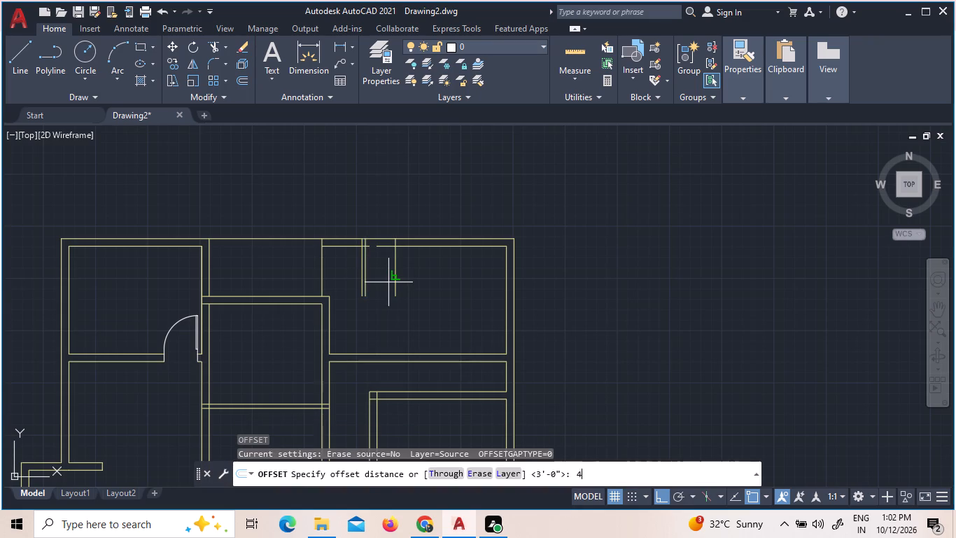
key("Return")
left_click(397, 280)
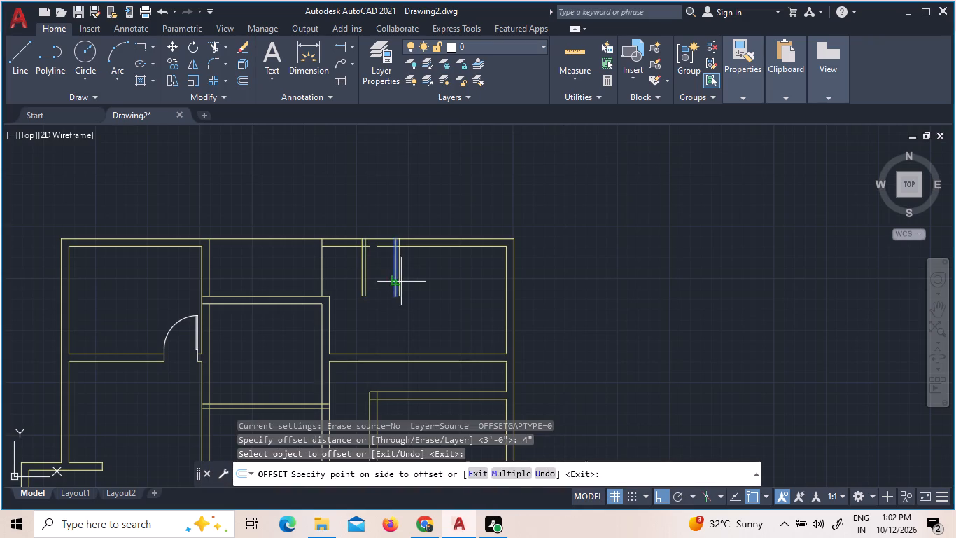
left_click(407, 283)
key("Escape")
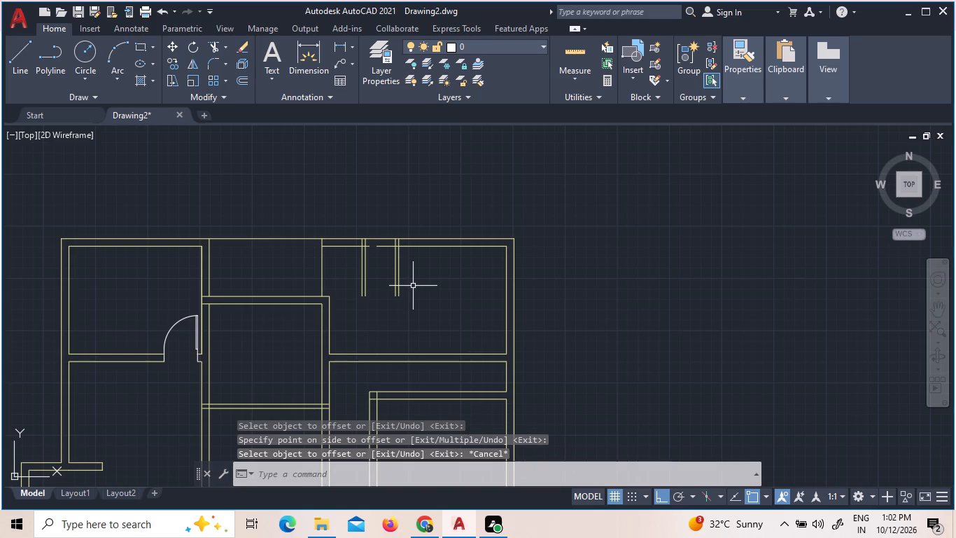
Join the two segments of the inner top wall line across the gap between the partitions.
key("j")
key("space")
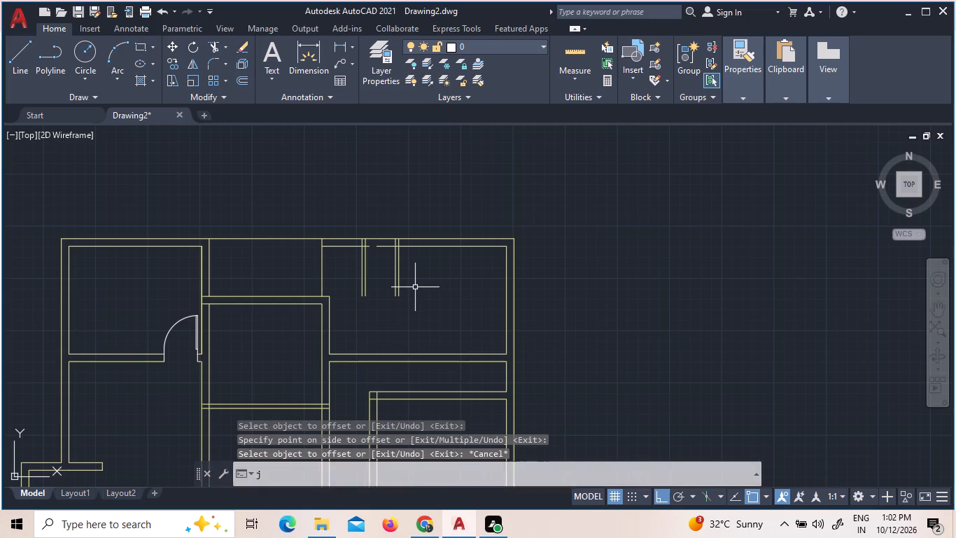
left_click(390, 244)
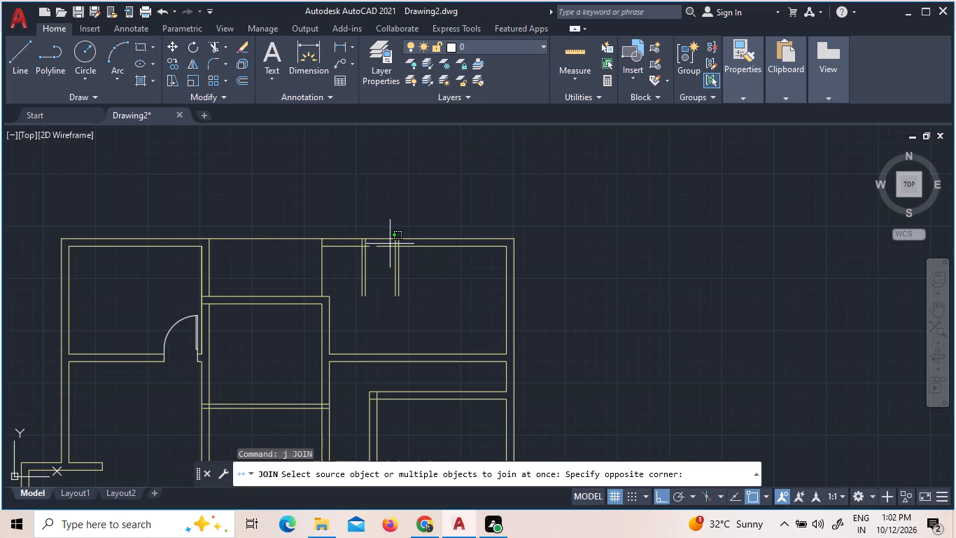
left_click(380, 254)
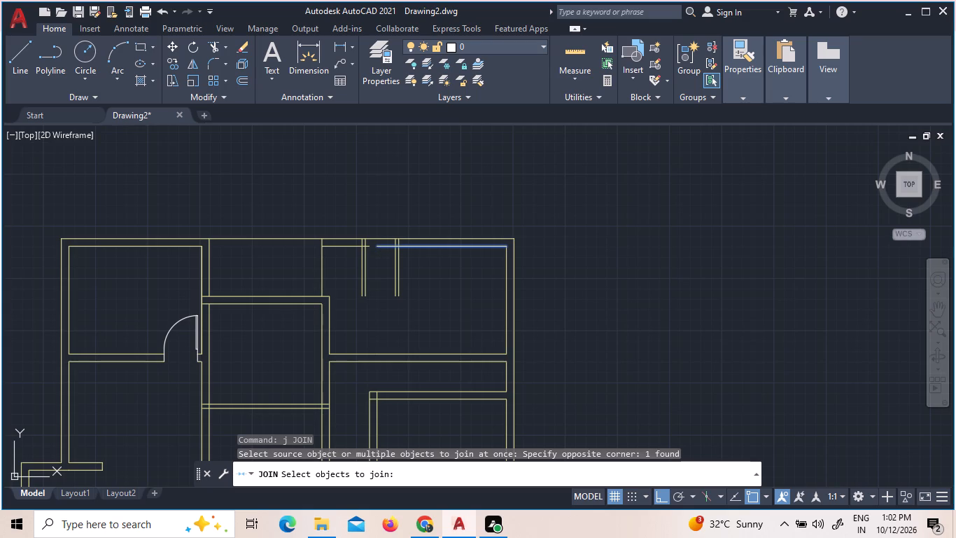
left_click(380, 254)
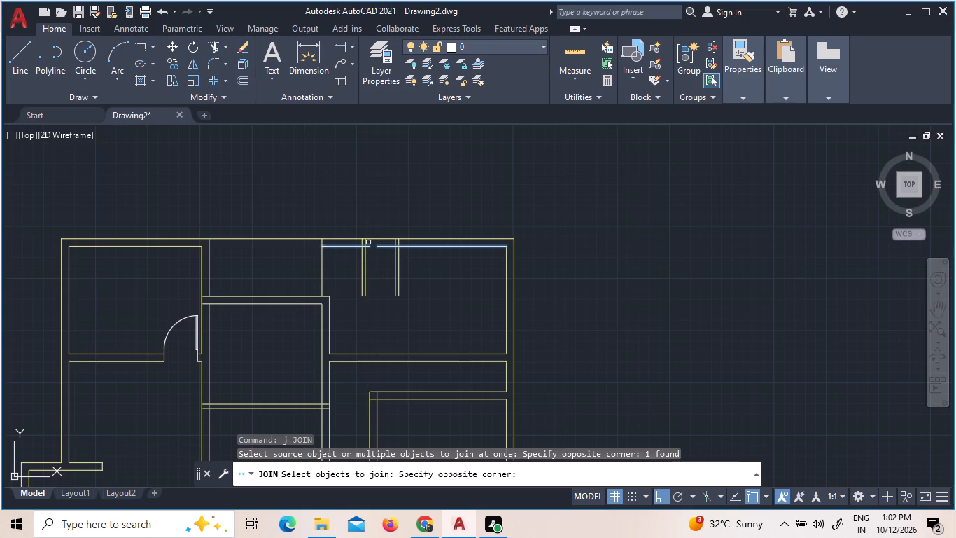
left_click(368, 242)
key("space")
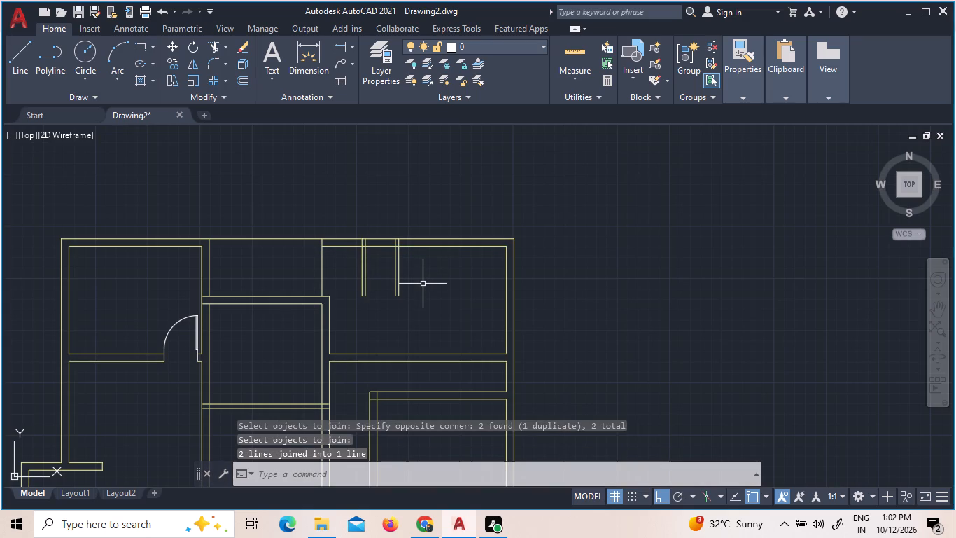
Quick-measure the top-right room east of the second partition.
left_click(592, 56)
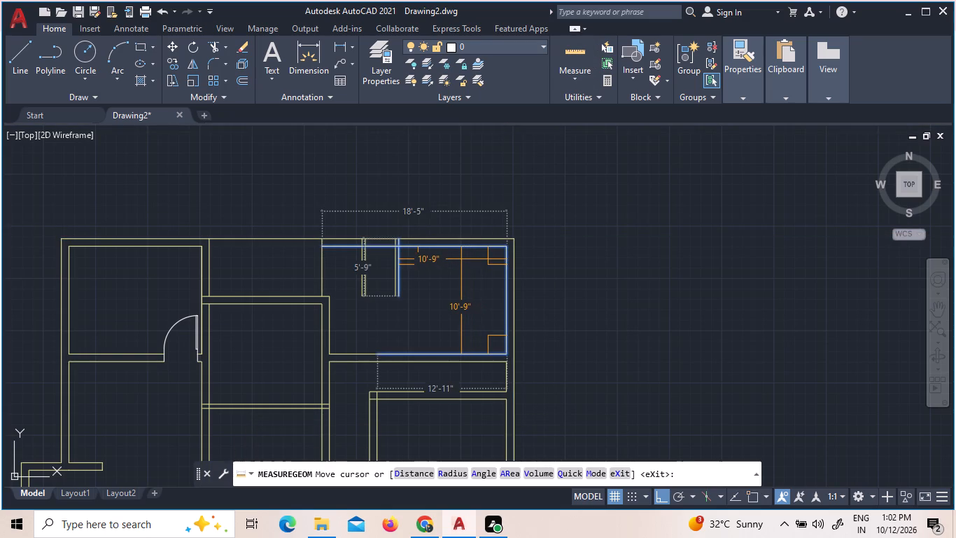
key("Escape")
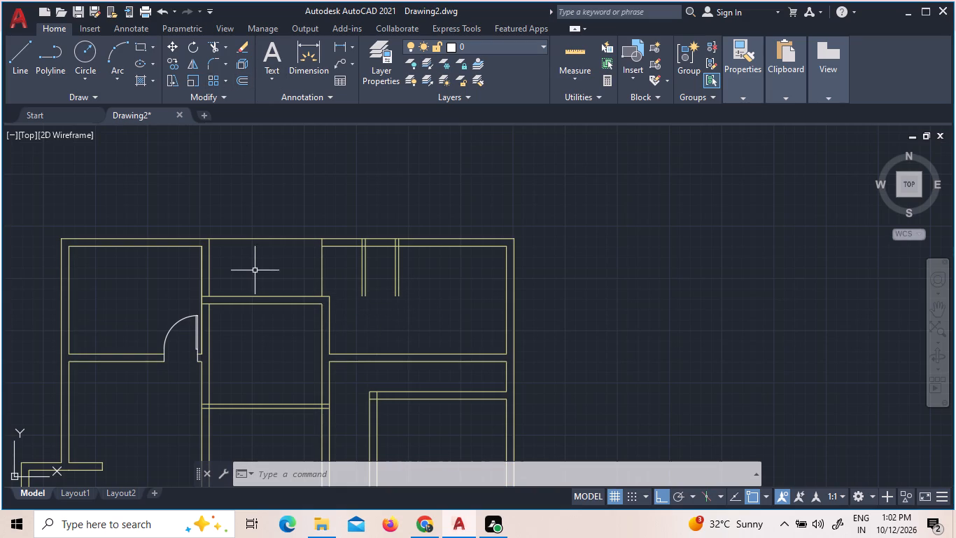
Extend the line beneath the top-middle space east to the second partition's far side, and the inner top wall line west across that space.
type("ex")
key("space")
key("space")
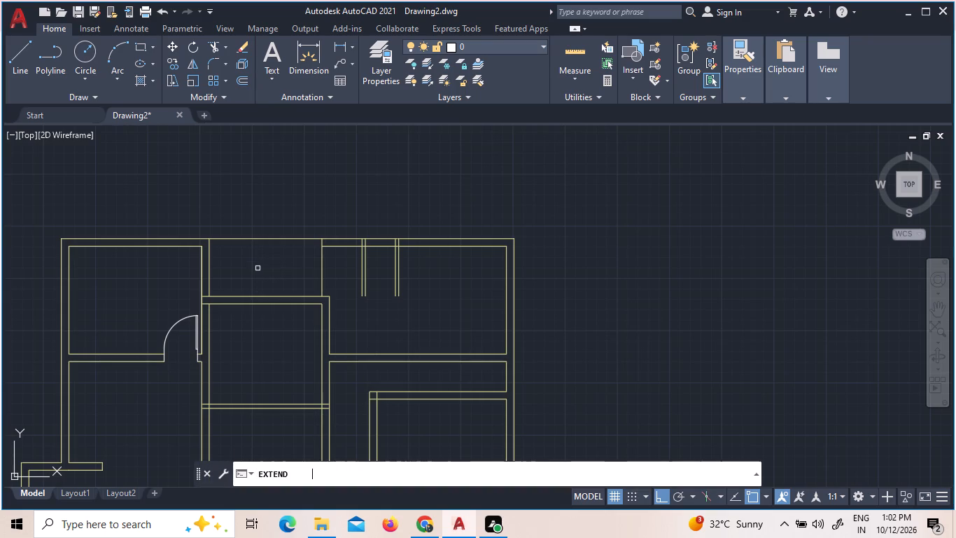
left_click(283, 261)
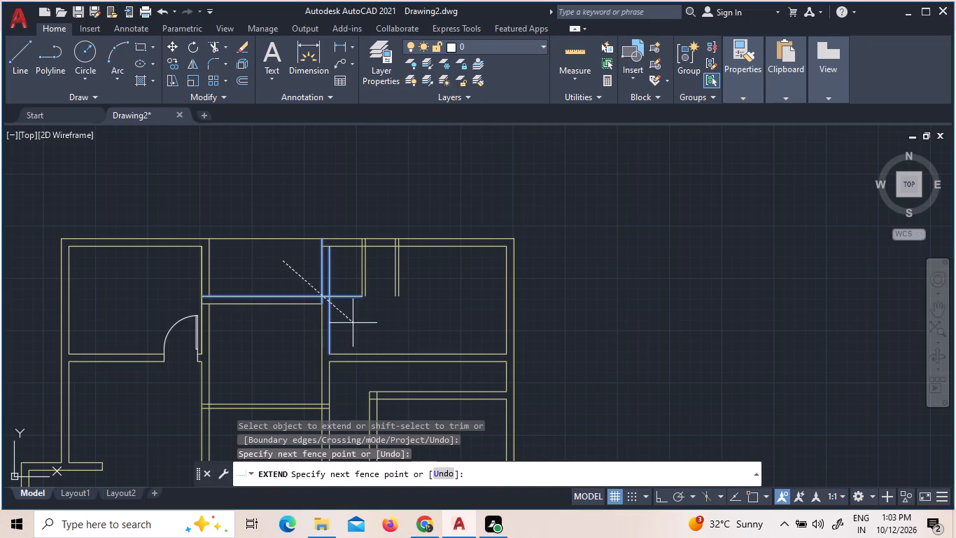
left_click(309, 299)
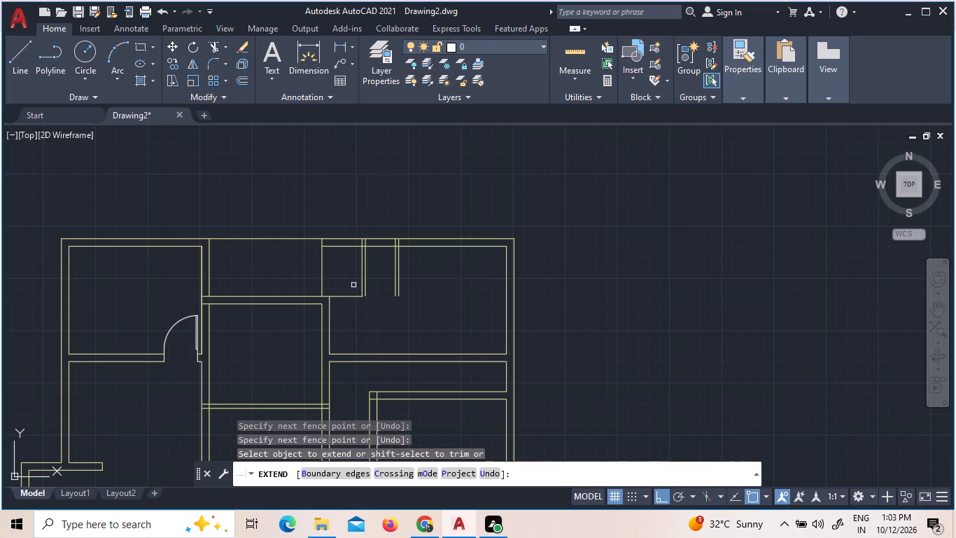
left_click(345, 247)
left_click(342, 265)
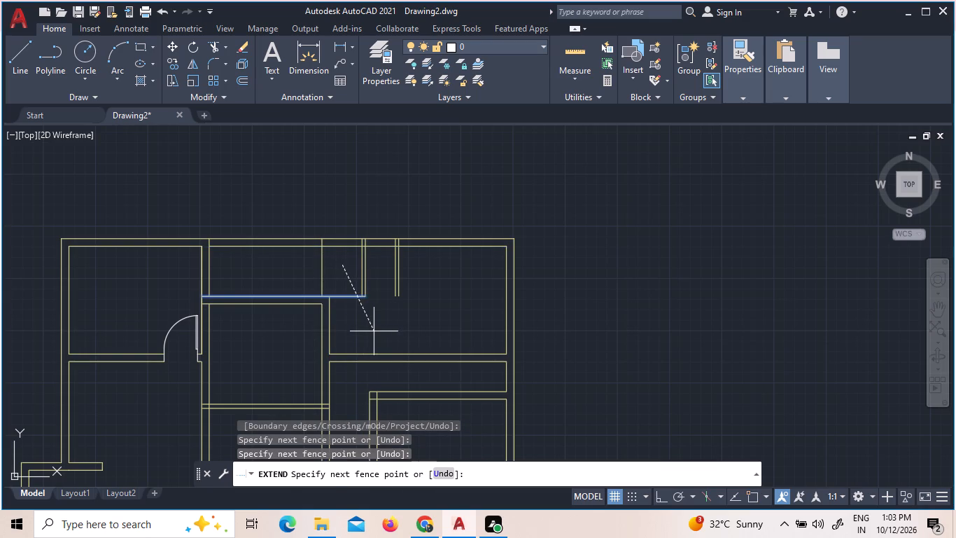
left_click(374, 331)
left_click(351, 274)
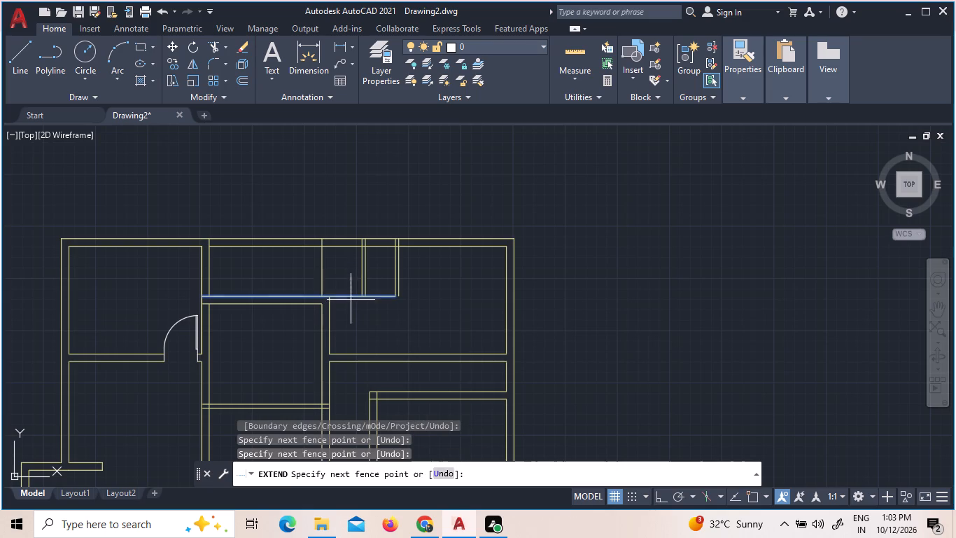
left_click(365, 311)
left_click(344, 286)
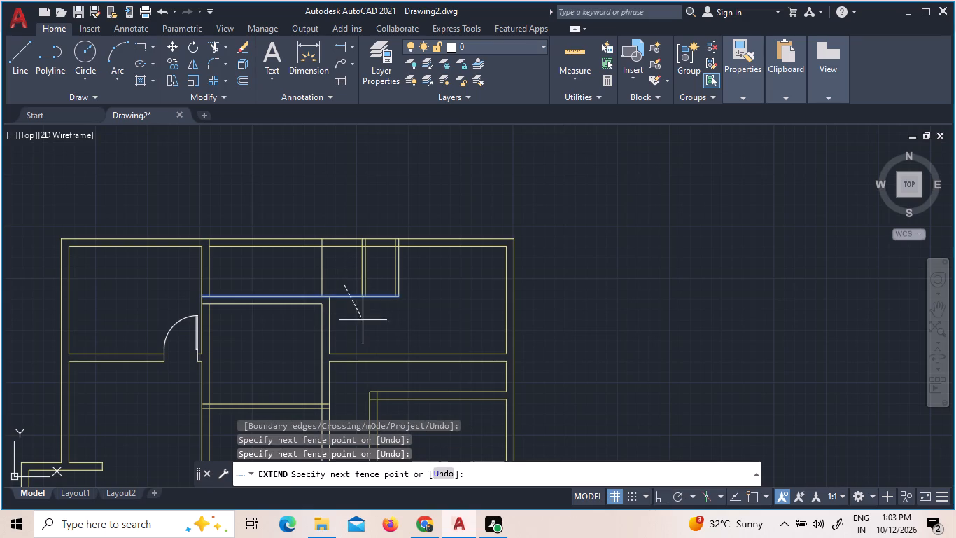
left_click(367, 323)
key("Escape")
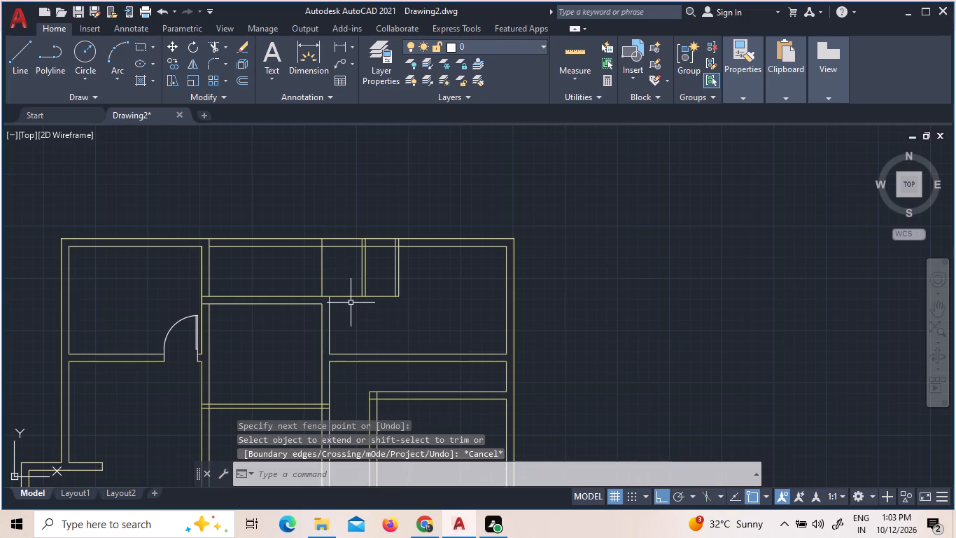
Trim the extended lower line east of the top-middle space, keeping only the short cap across the second partition's end.
key("t")
type("r")
key("space")
key("space")
left_click(349, 301)
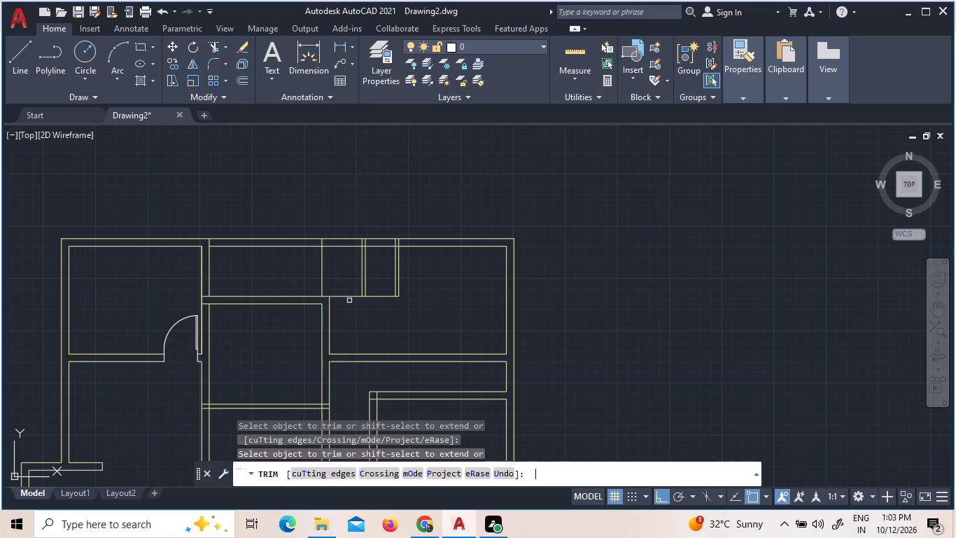
left_click(343, 262)
left_click(375, 302)
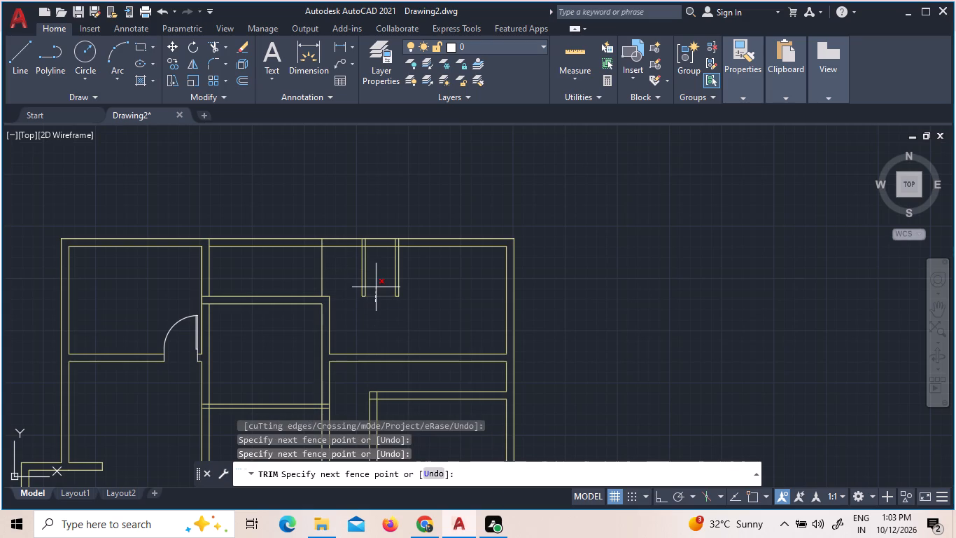
left_click(376, 287)
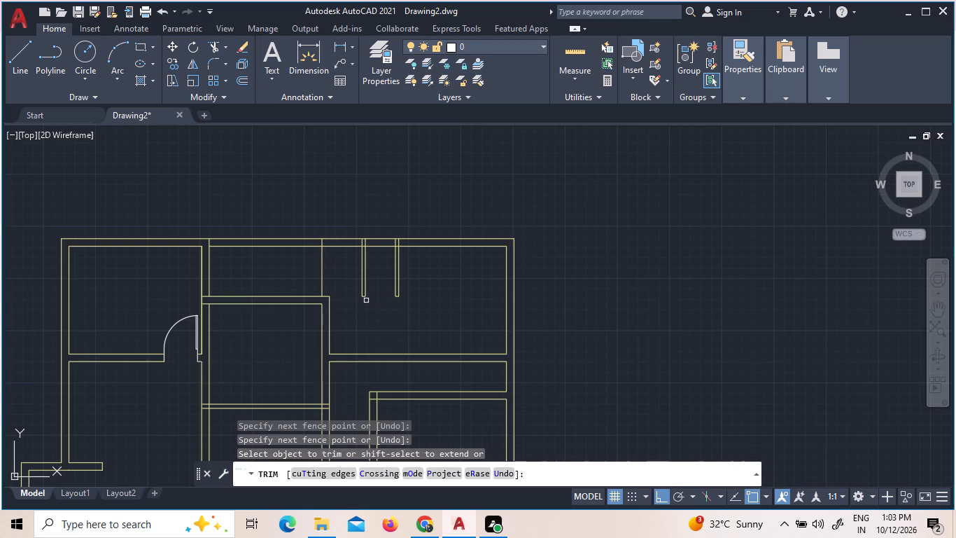
scroll(363, 298, "up", 2)
left_click(363, 292)
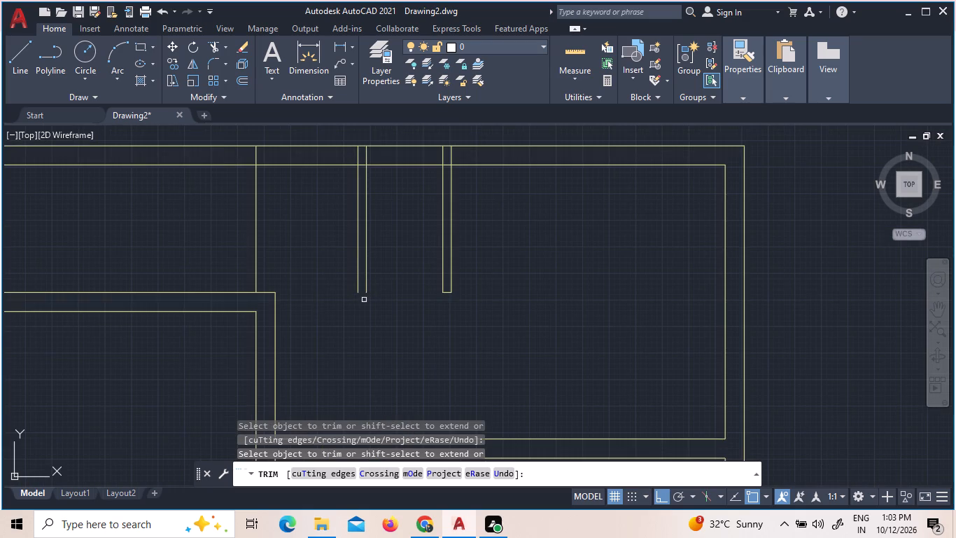
key("Escape")
scroll(387, 328, "down", 1)
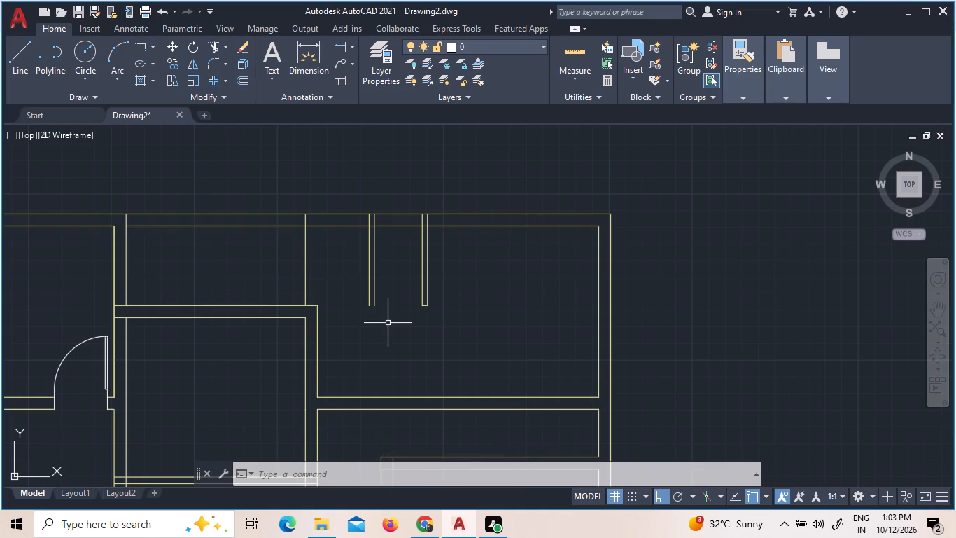
Offset the inner top wall line 4' south into the rooms.
key("o")
key("Return")
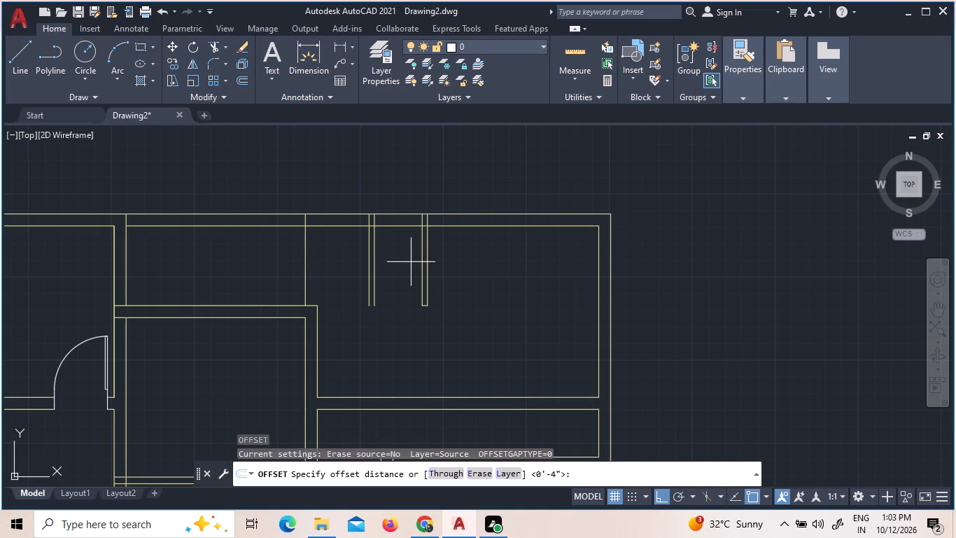
key("4")
key("apostrophe")
key("Return")
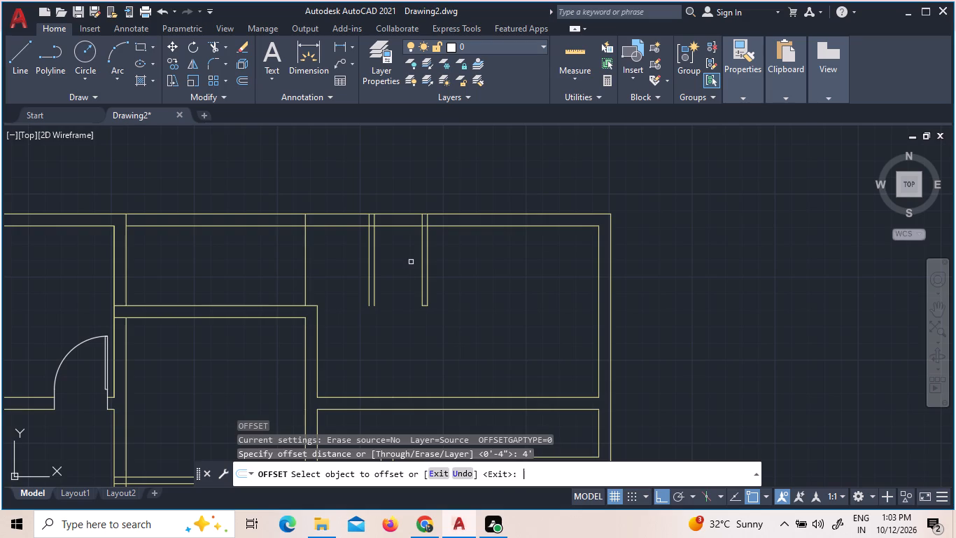
left_click(404, 228)
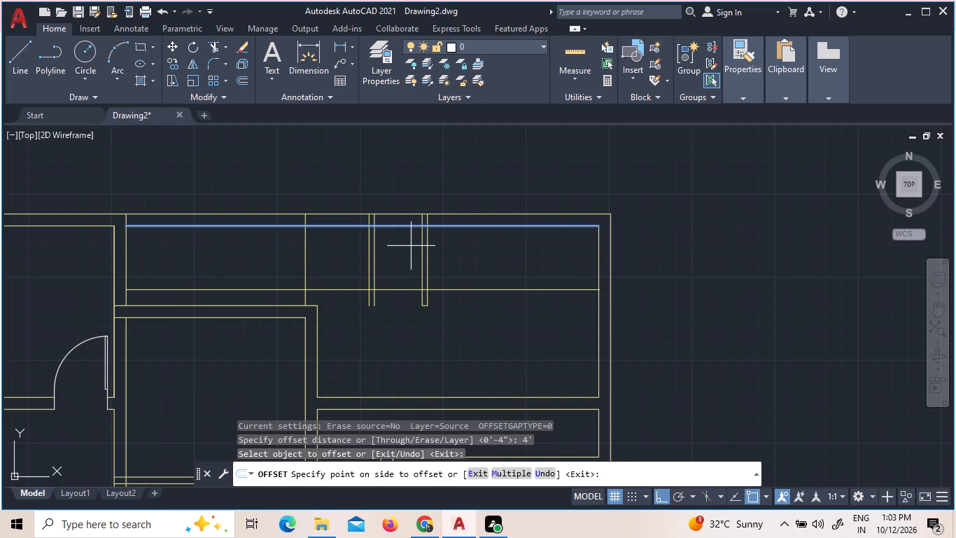
left_click(411, 246)
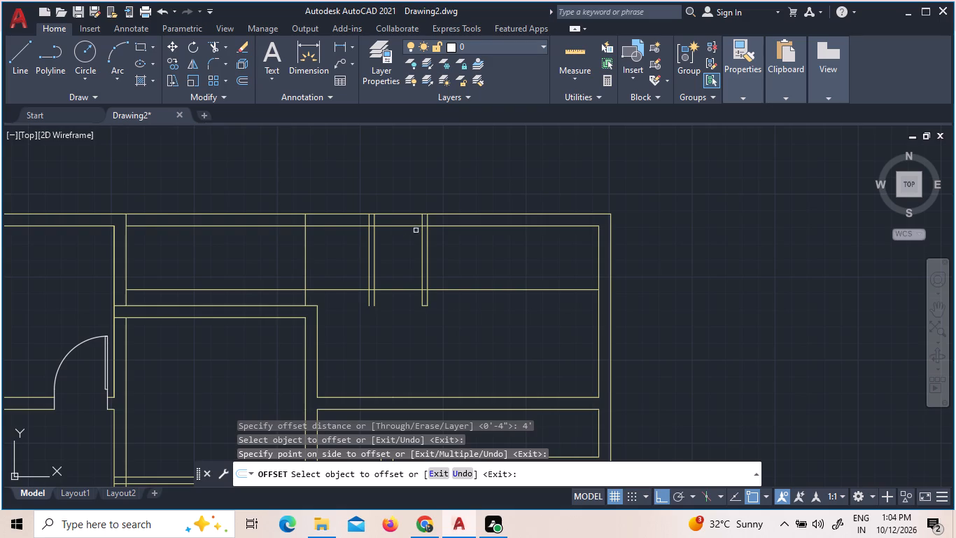
key("Escape")
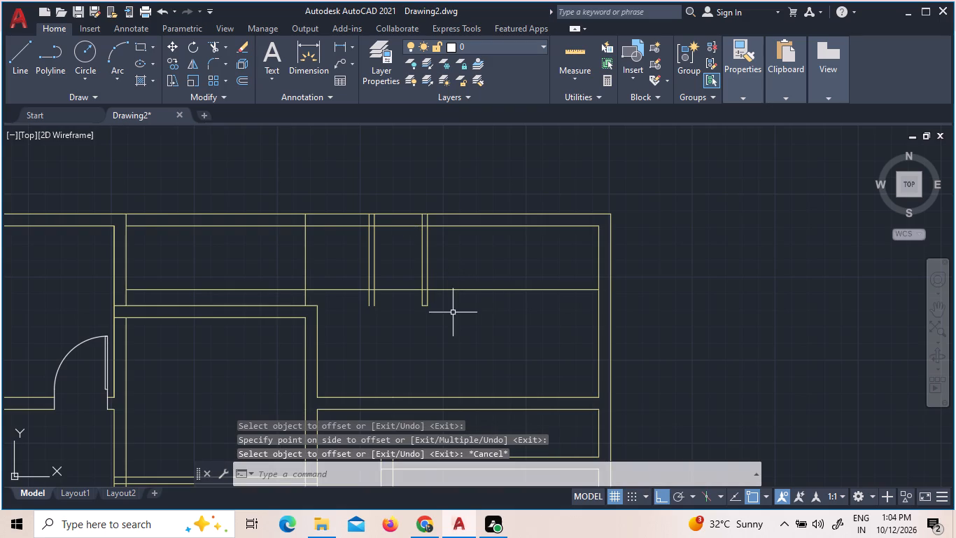
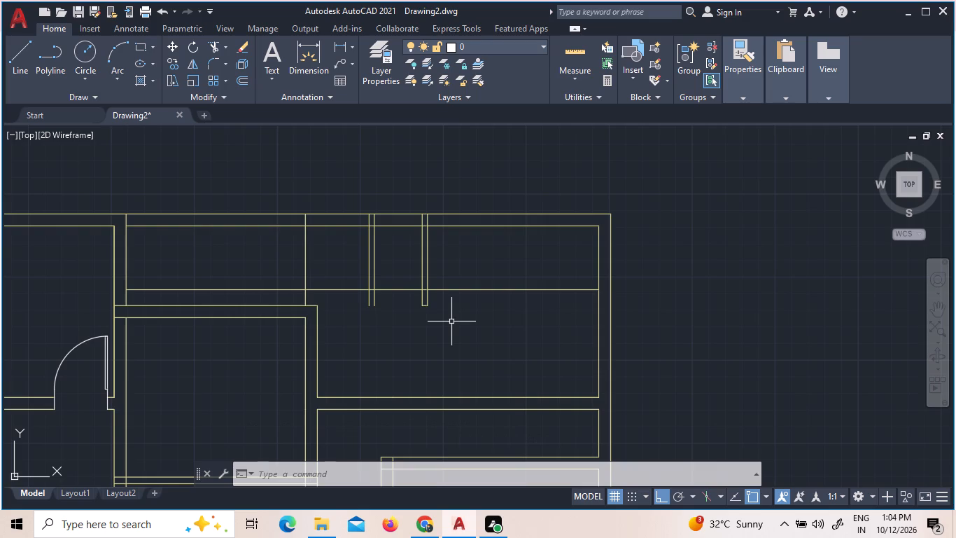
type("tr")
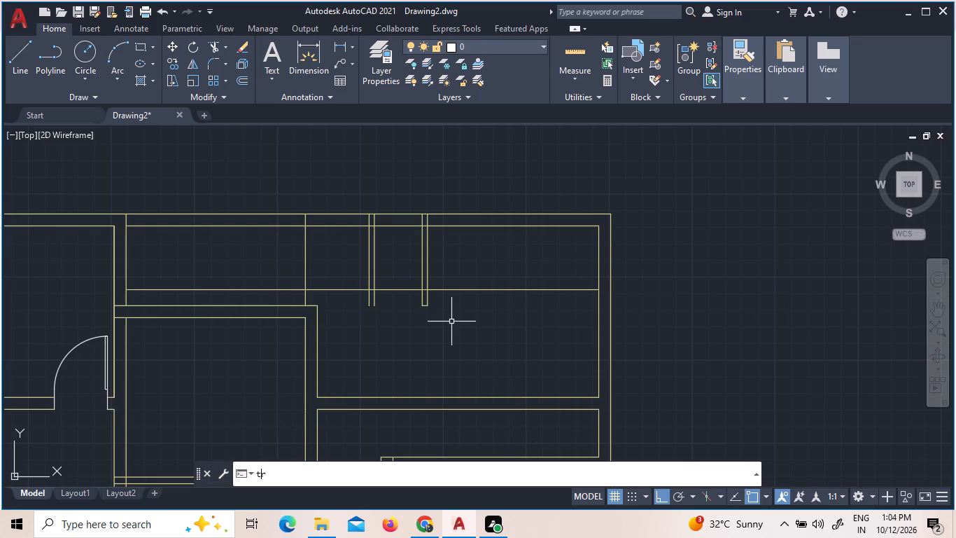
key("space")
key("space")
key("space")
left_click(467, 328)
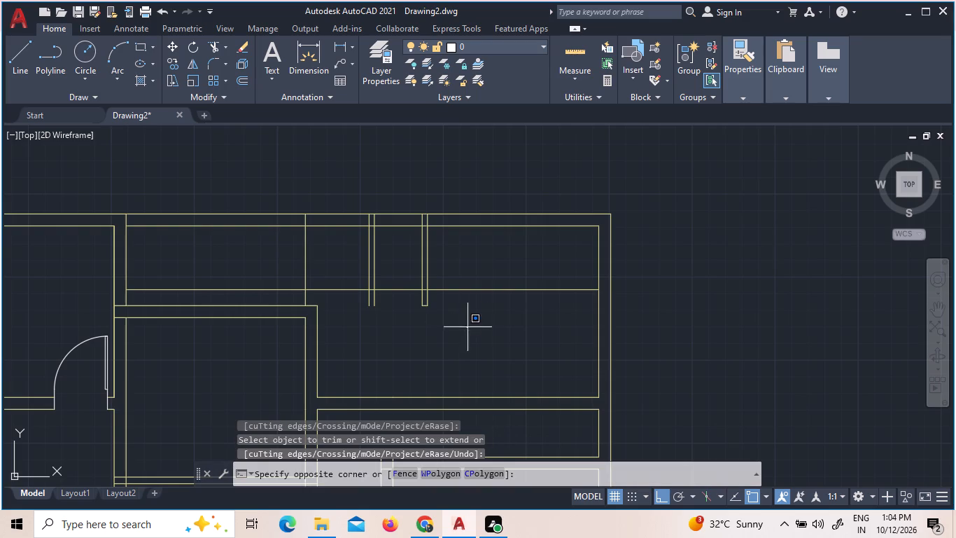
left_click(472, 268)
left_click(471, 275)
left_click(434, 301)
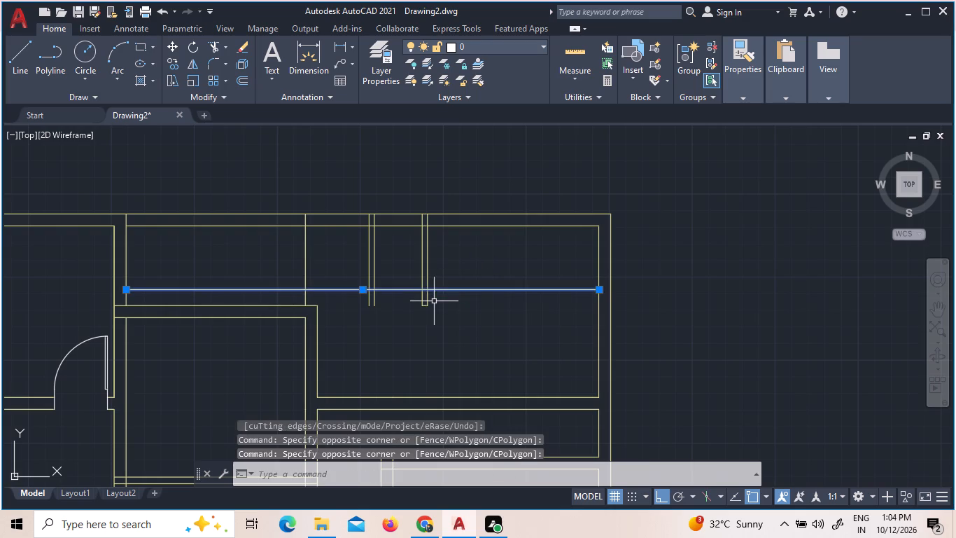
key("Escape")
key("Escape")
Trim the 4' offset line east of the second partition in the top-right room.
type("tr")
key("space")
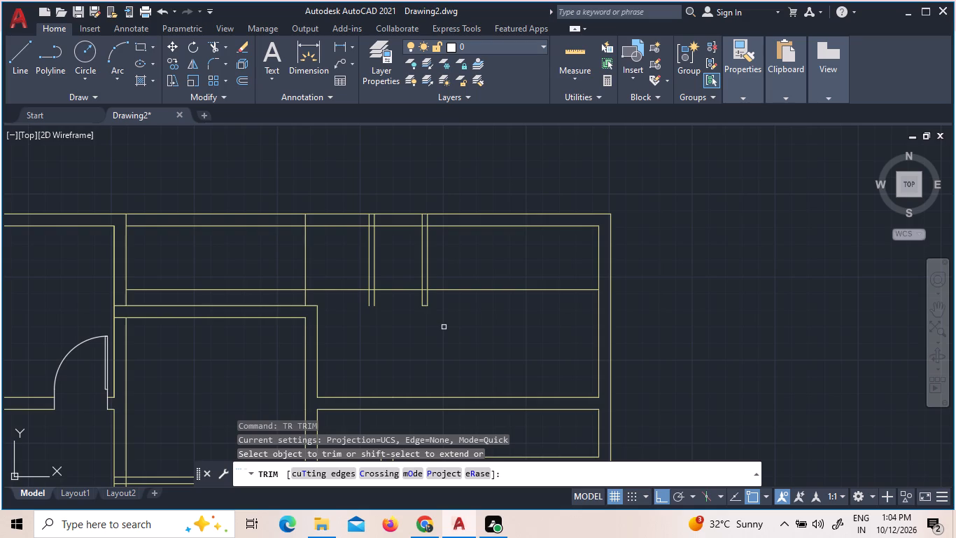
left_click(472, 290)
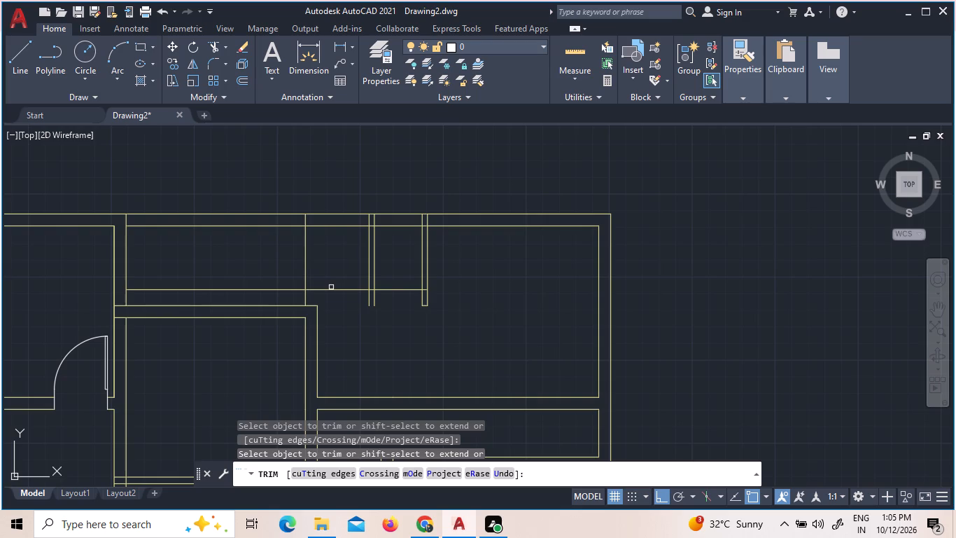
key("Escape")
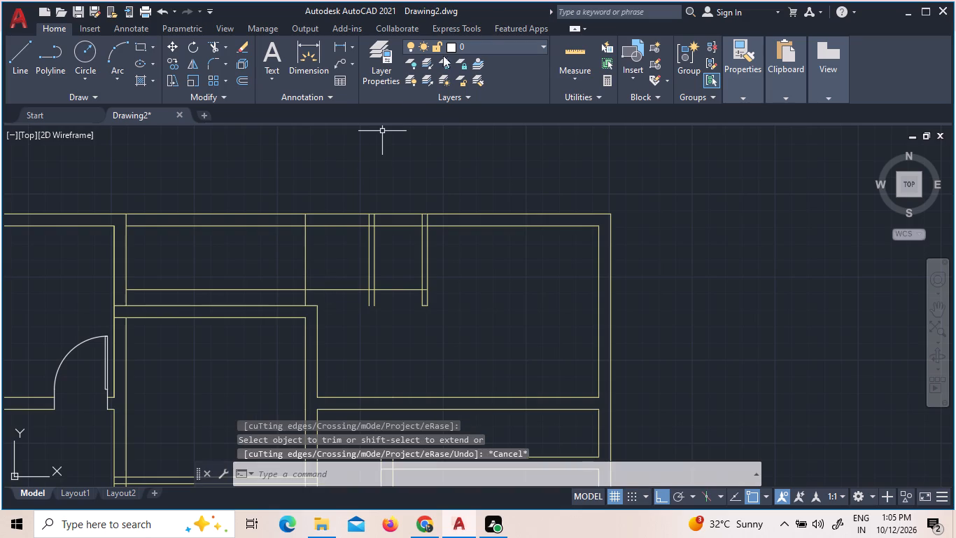
Quick-measure the space between the top-middle space and the first partition.
left_click(567, 51)
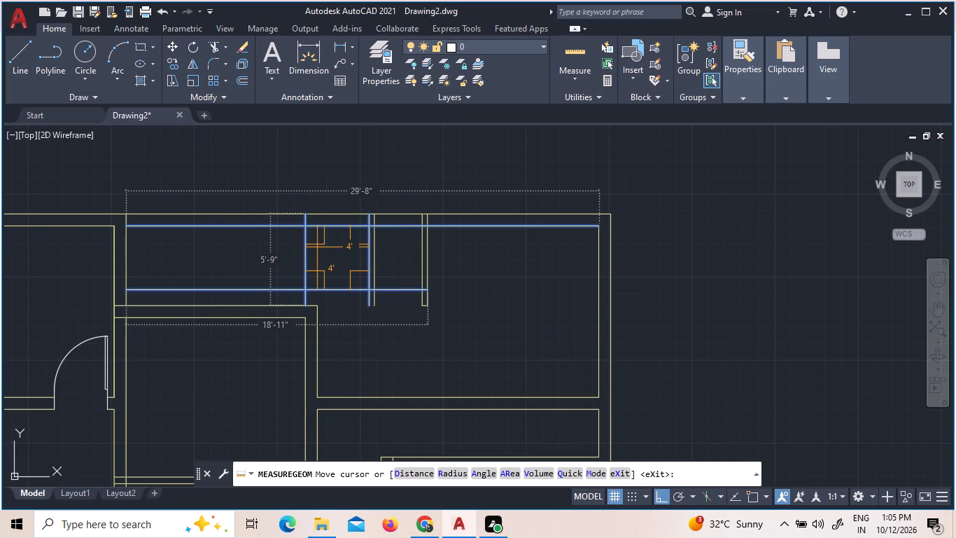
key("Escape")
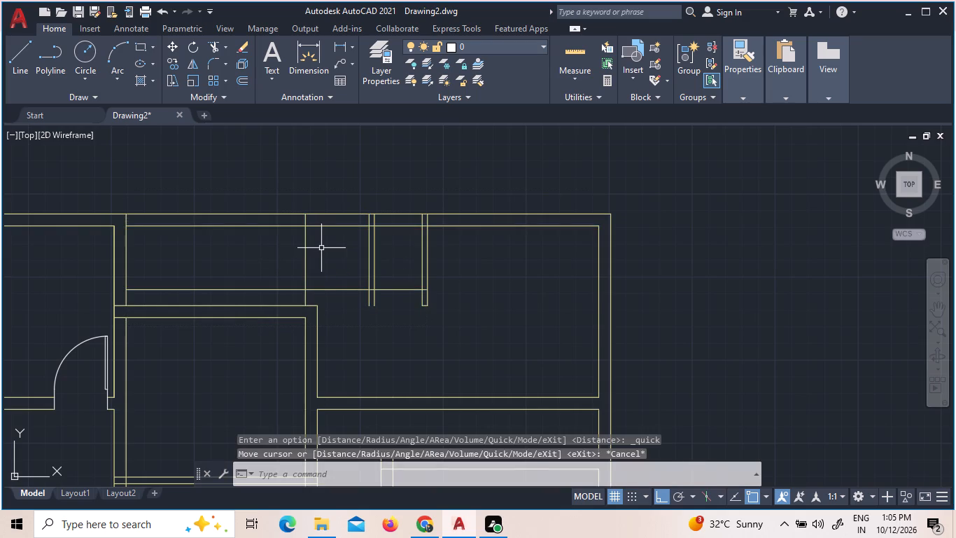
Trim away the offset line everywhere west of the first partition, along with that partition's two line ends projecting south of it.
type("tr")
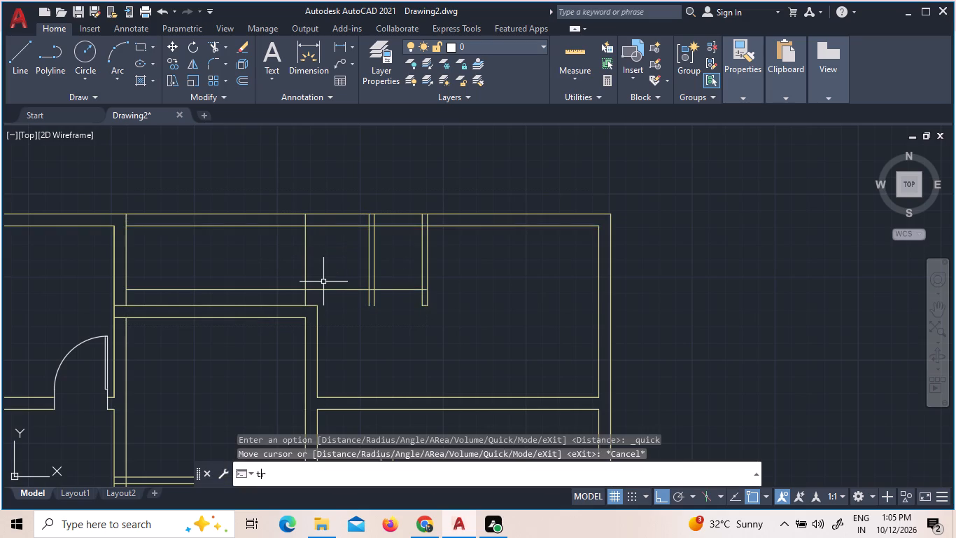
key("space")
key("space")
left_click(323, 282)
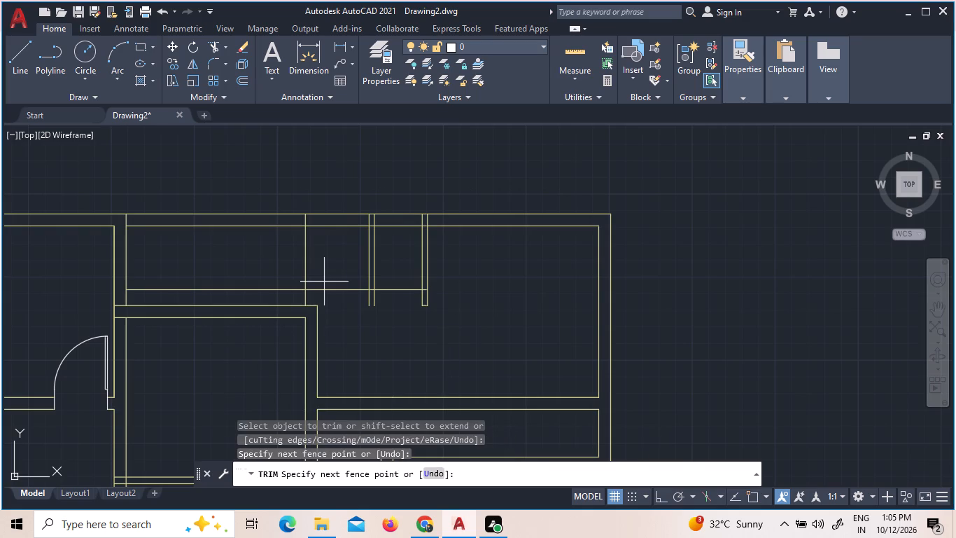
left_click(338, 302)
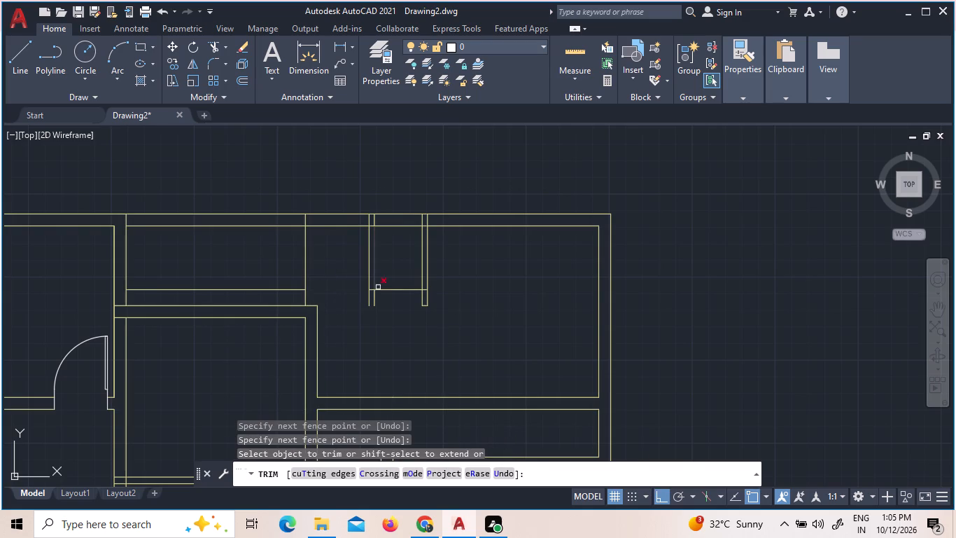
left_click(372, 301)
double_click(376, 299)
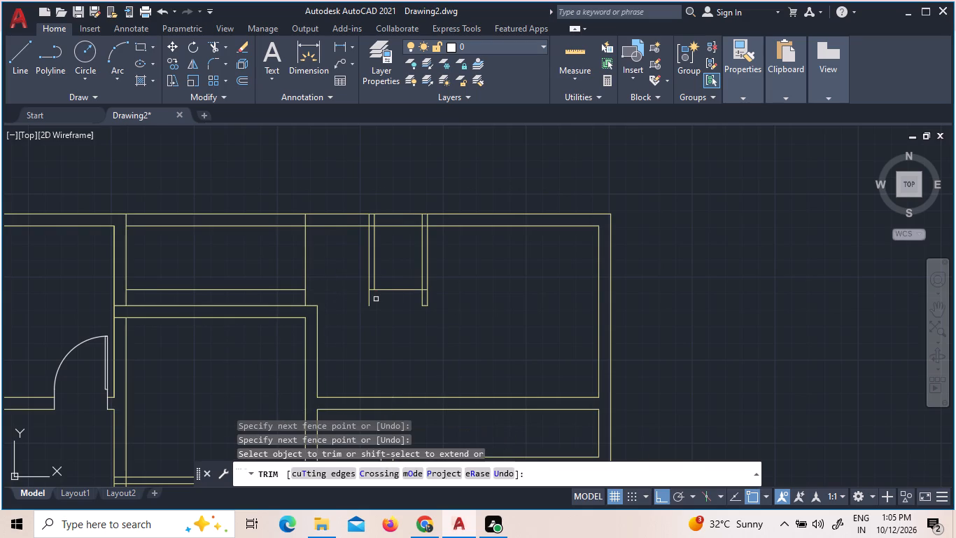
left_click(364, 298)
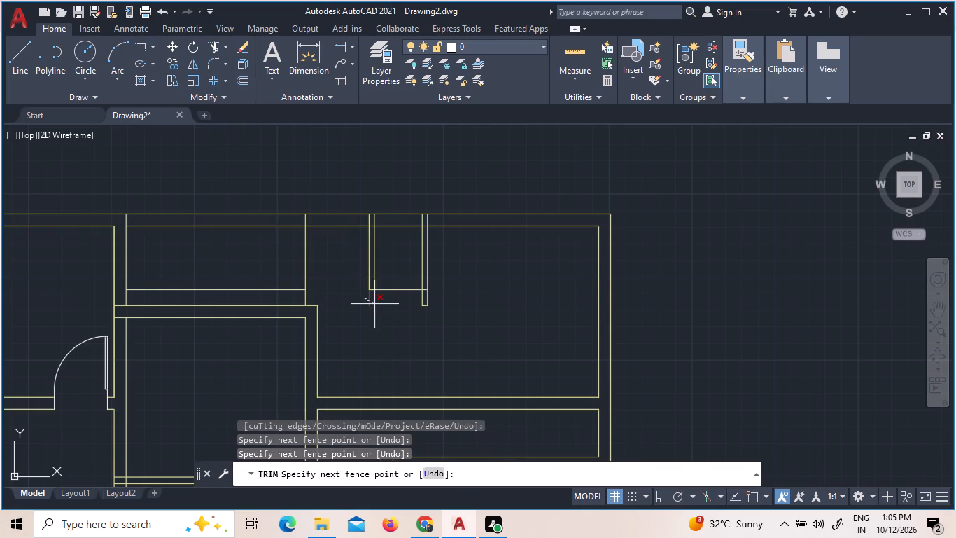
left_click(374, 304)
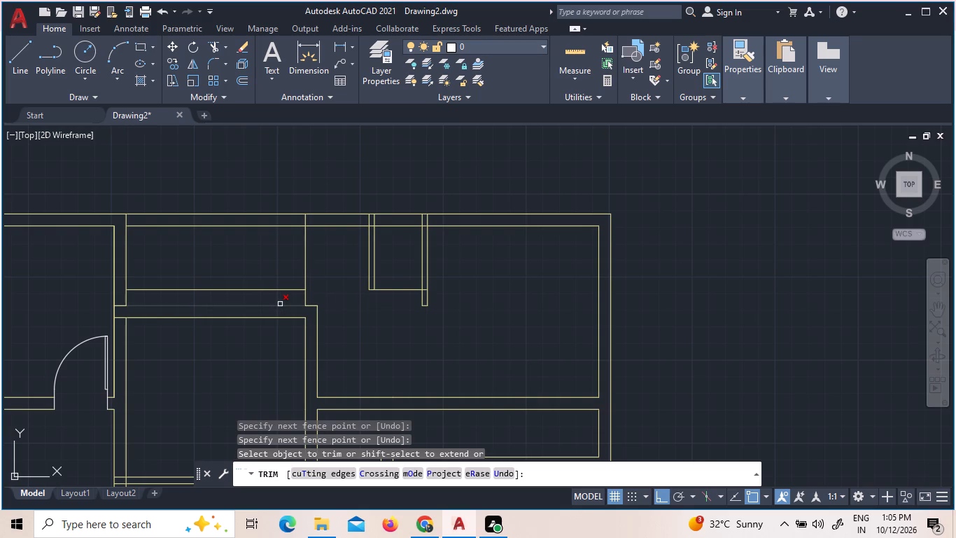
left_click(271, 282)
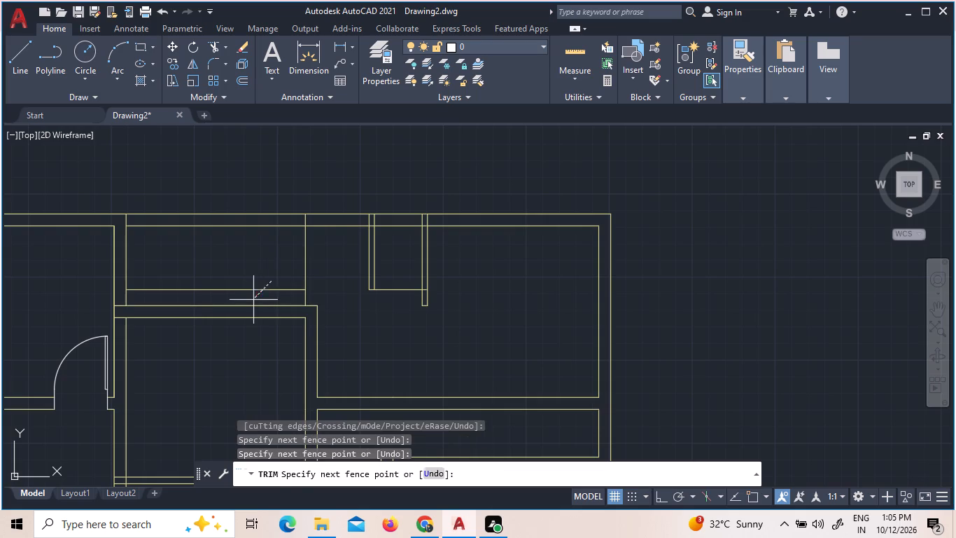
left_click(253, 300)
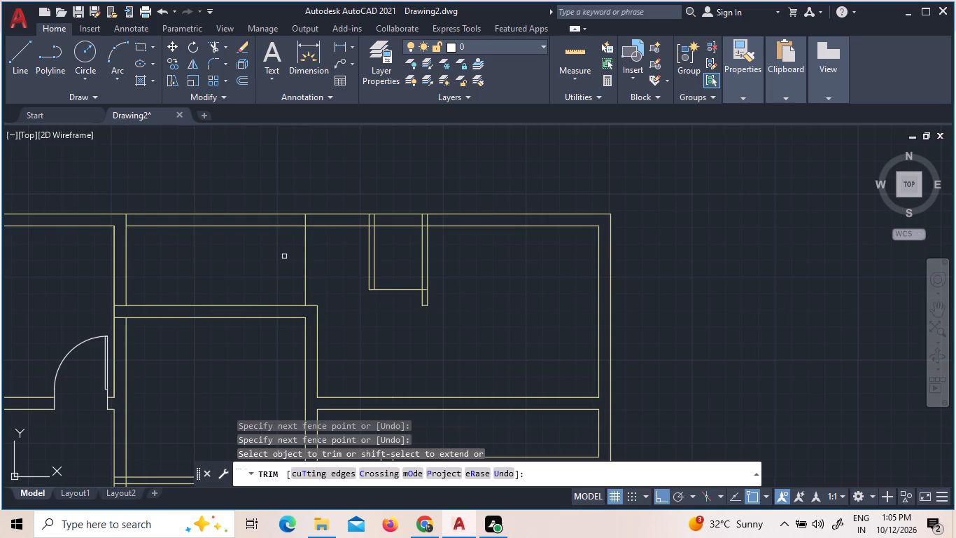
scroll(279, 278, "down", 2)
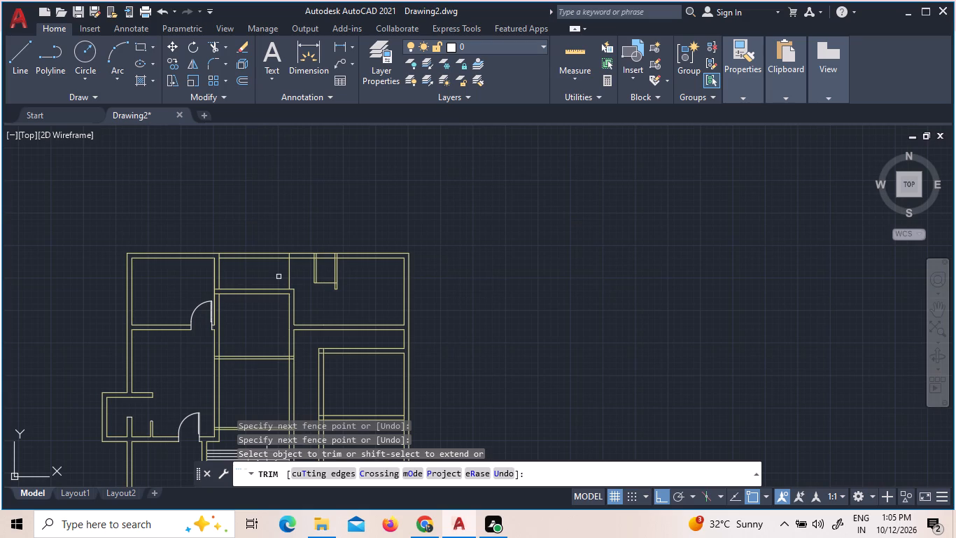
key("grave")
key("Escape")
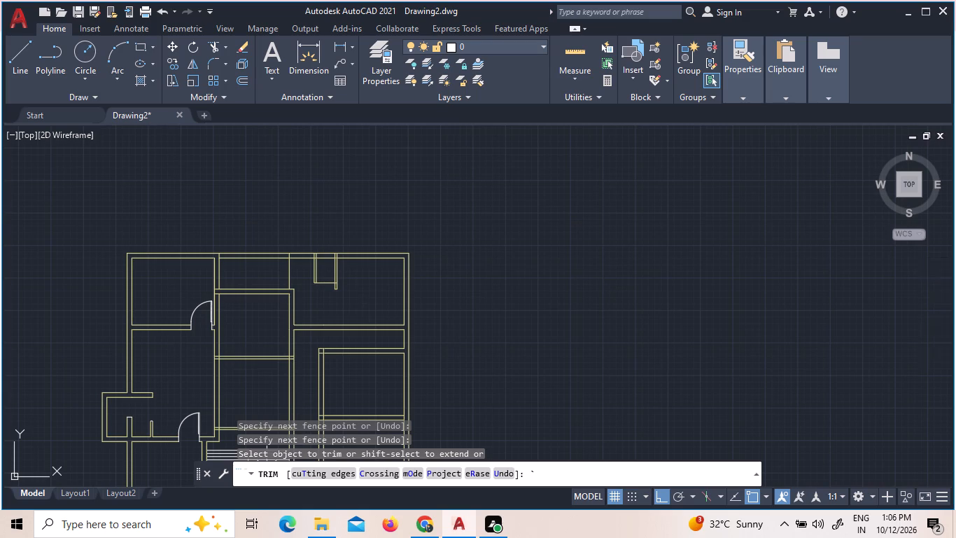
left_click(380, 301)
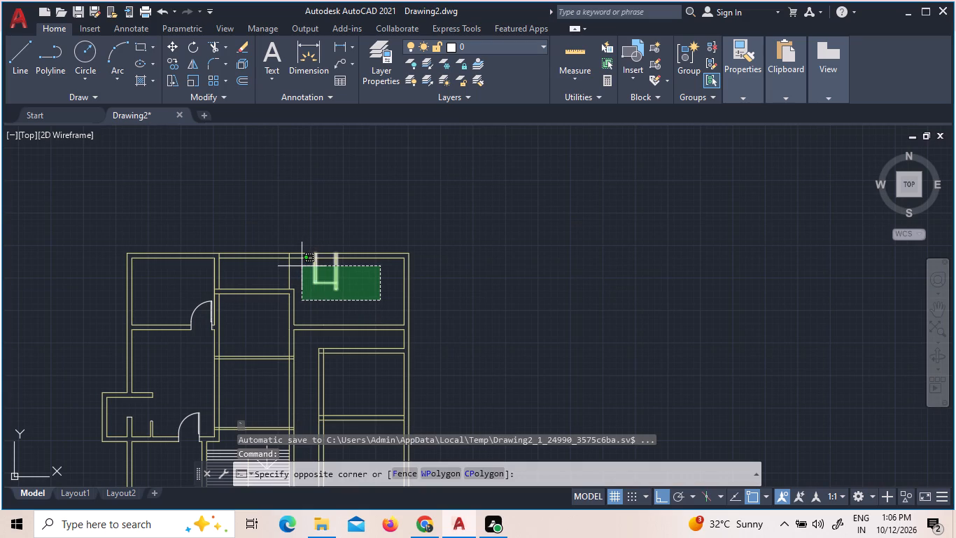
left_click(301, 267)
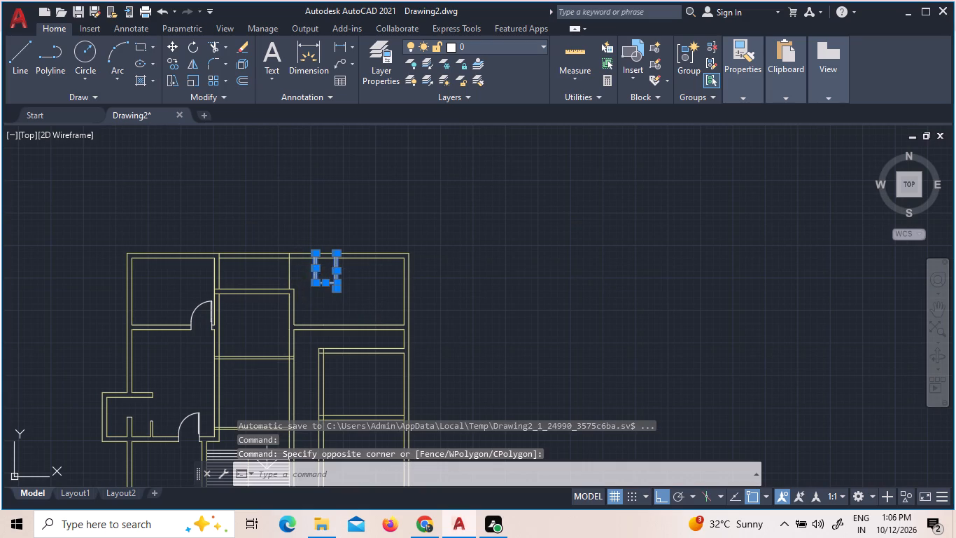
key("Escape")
Erase the lines of the two horizontal walls south of the top-right room, including the short leftover segment beside the middle rooms.
left_click(377, 376)
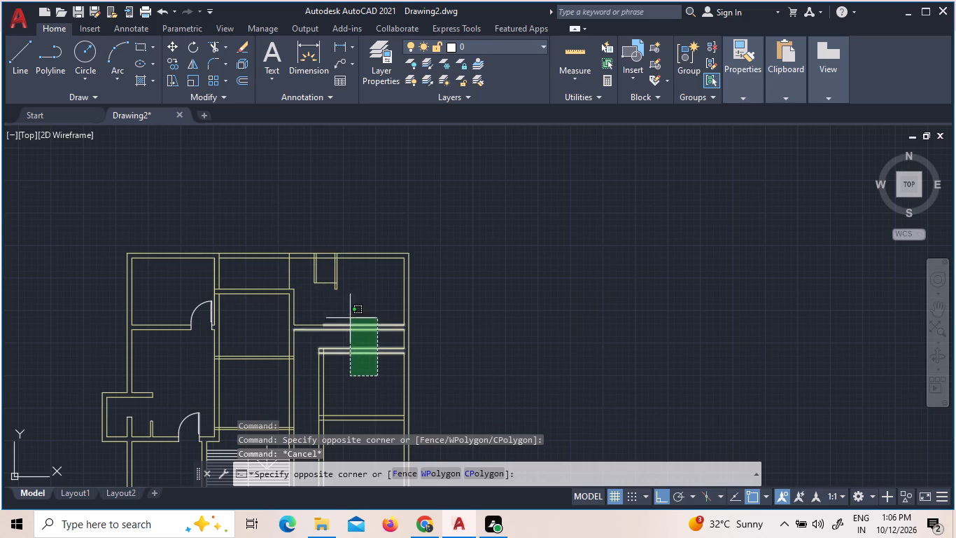
left_click(347, 315)
key("Delete")
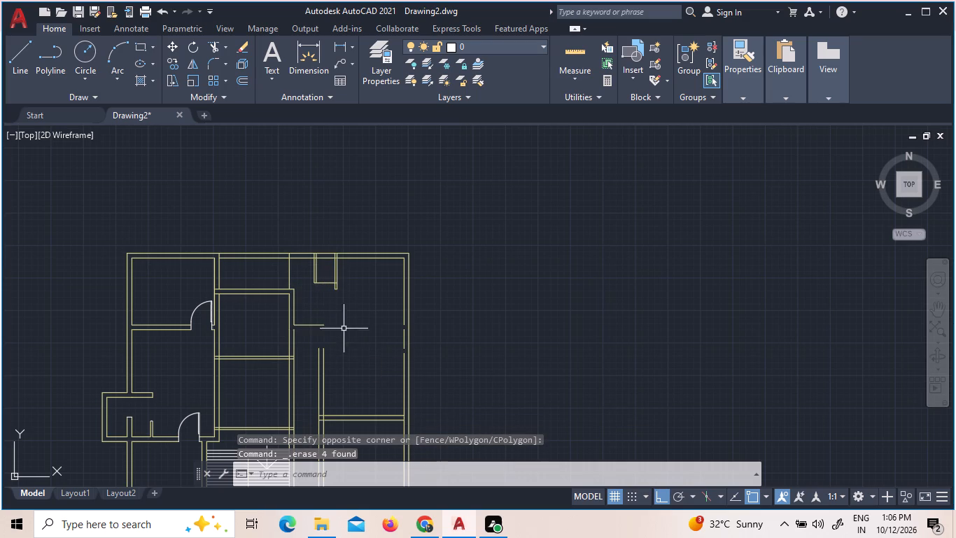
left_click(318, 324)
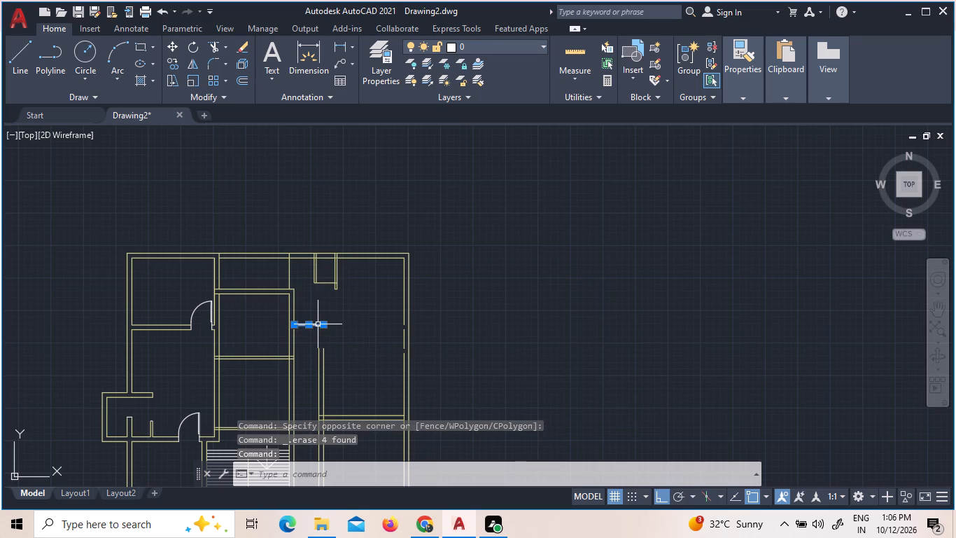
key("Delete")
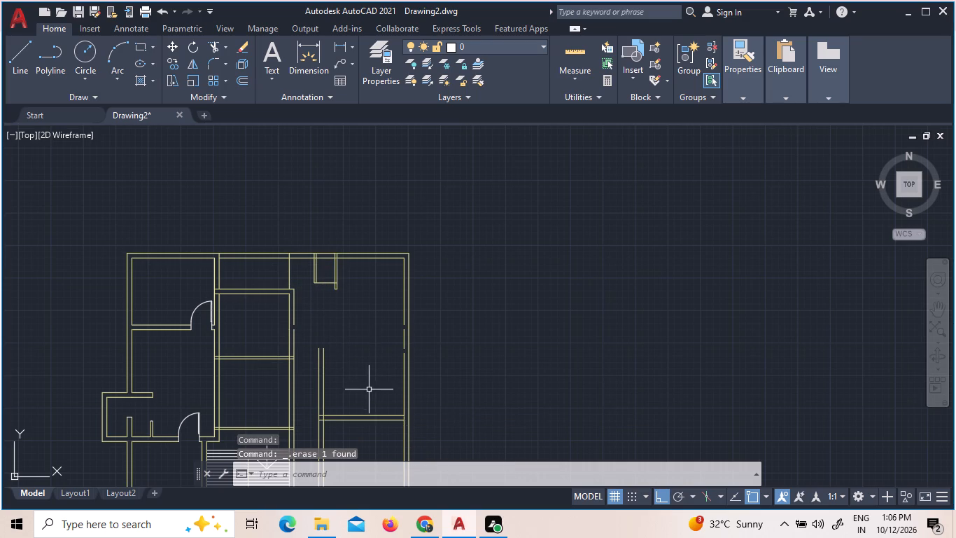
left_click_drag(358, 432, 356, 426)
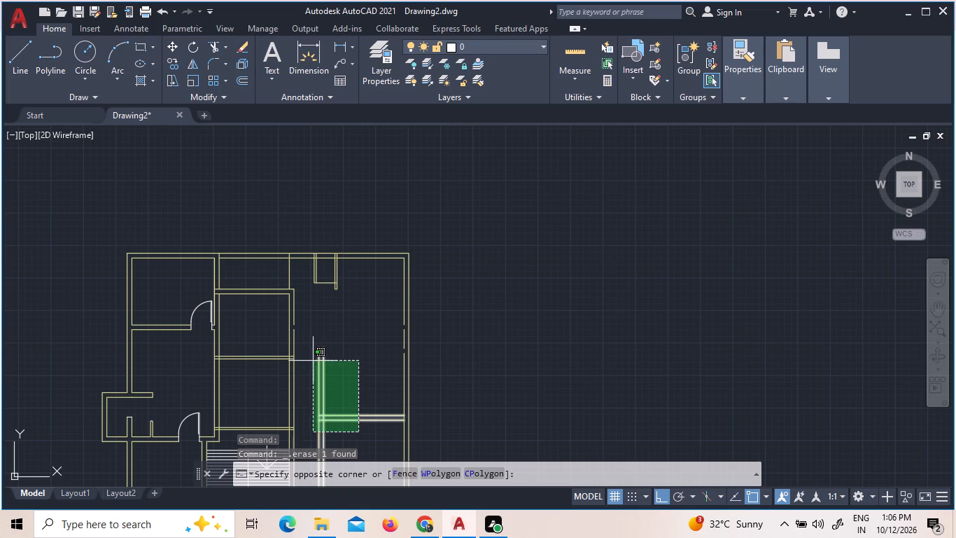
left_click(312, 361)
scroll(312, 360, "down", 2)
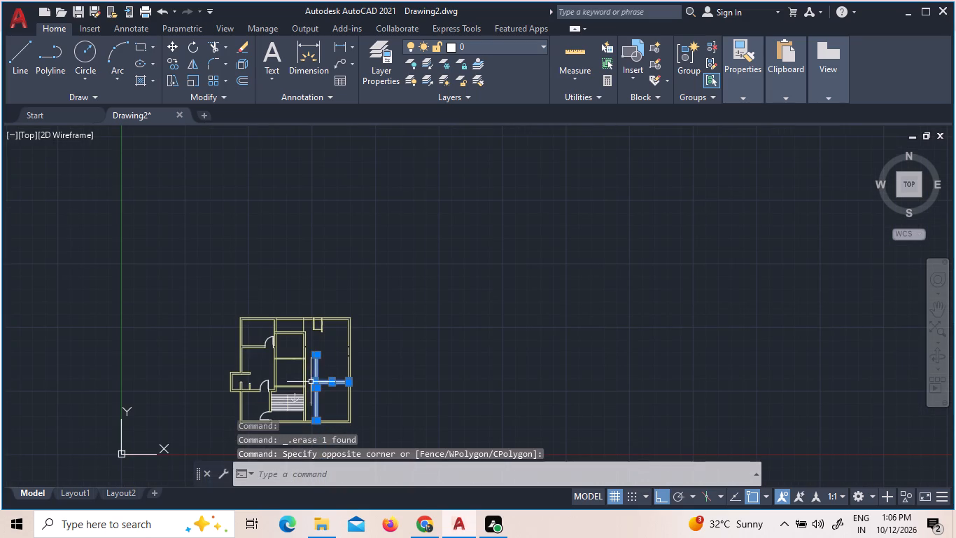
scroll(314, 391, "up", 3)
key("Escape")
Erase both lines of the remaining horizontal wall dividing the eastern rooms, keeping the vertical wall lines.
left_click_drag(410, 401, 410, 394)
left_click(374, 326)
key("Delete")
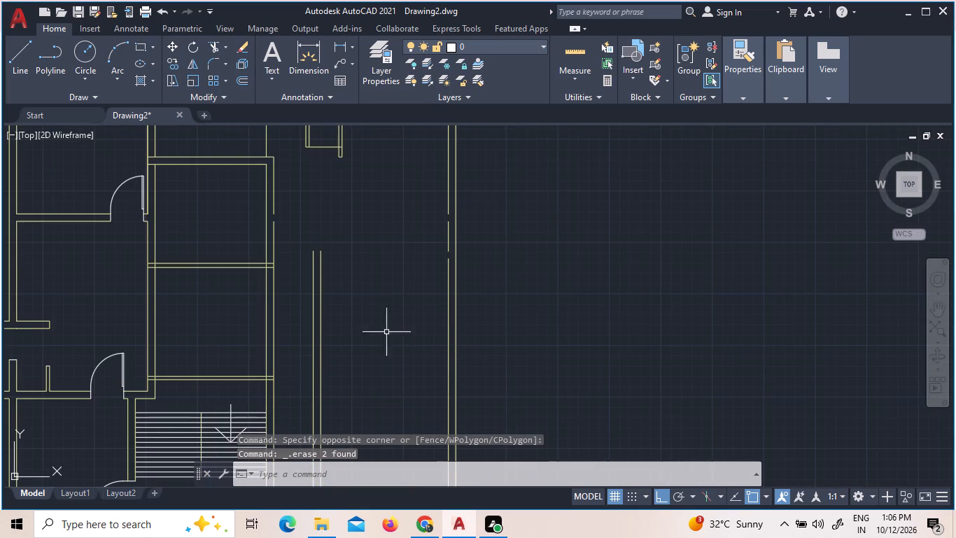
Join the upper and middle segments of the east wall's inner line across the upper gap.
scroll(449, 228, "down", 2)
scroll(440, 219, "up", 2)
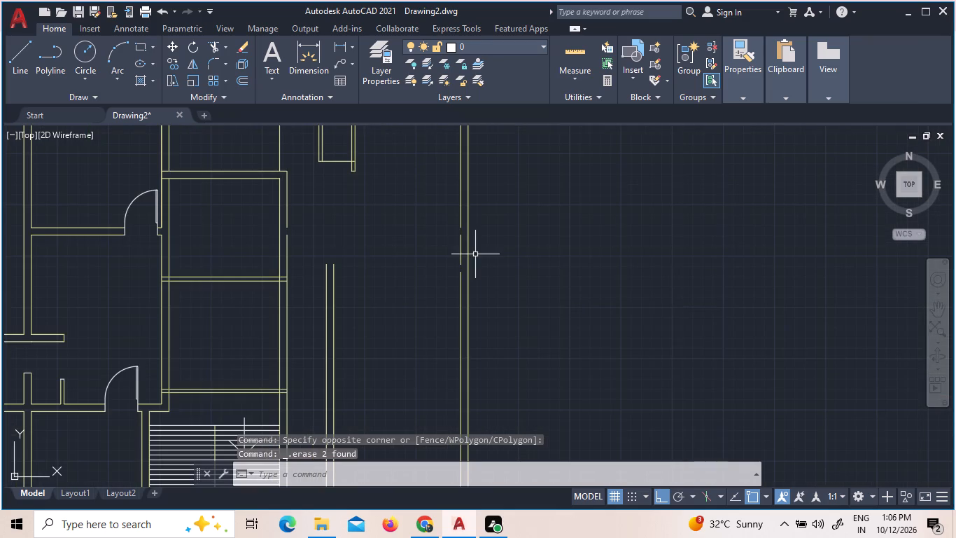
scroll(481, 260, "up", 1)
key("j")
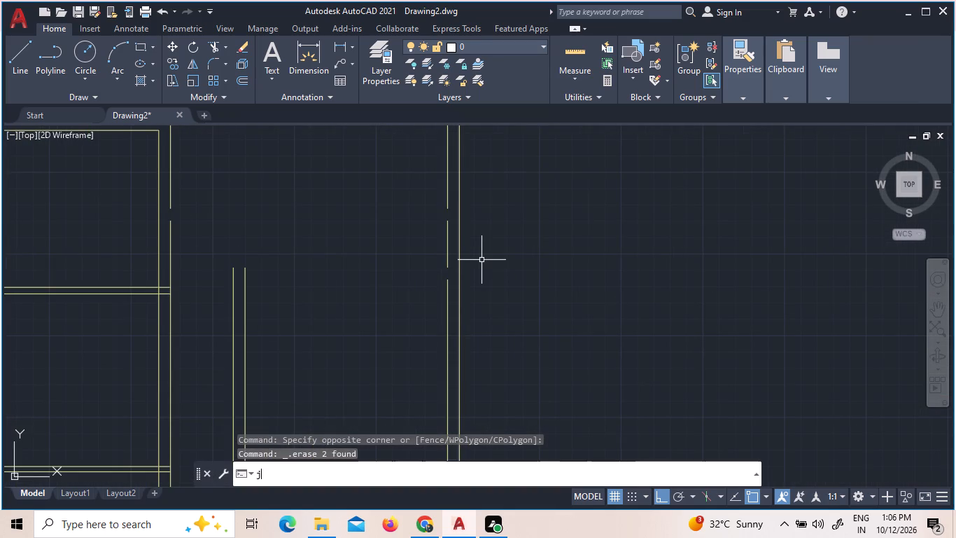
key("Return")
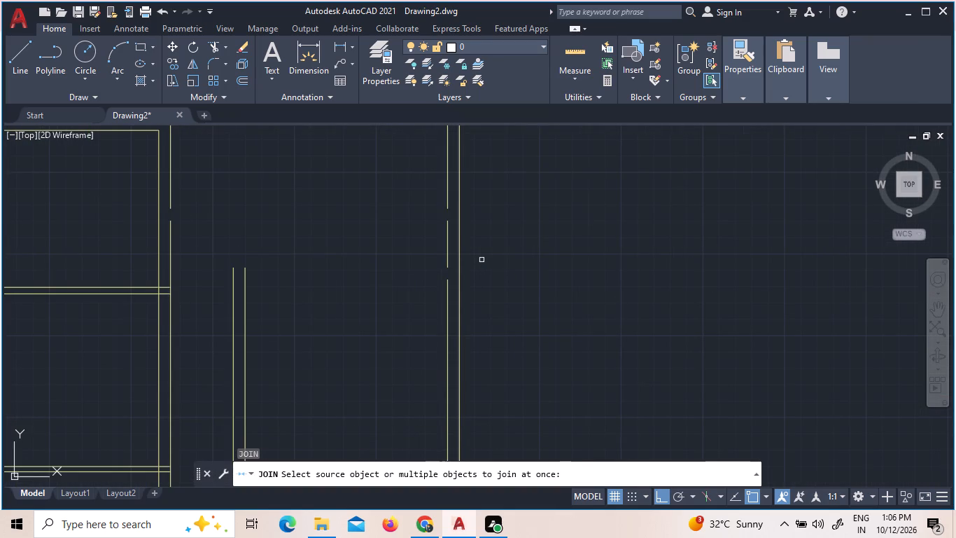
left_click(449, 174)
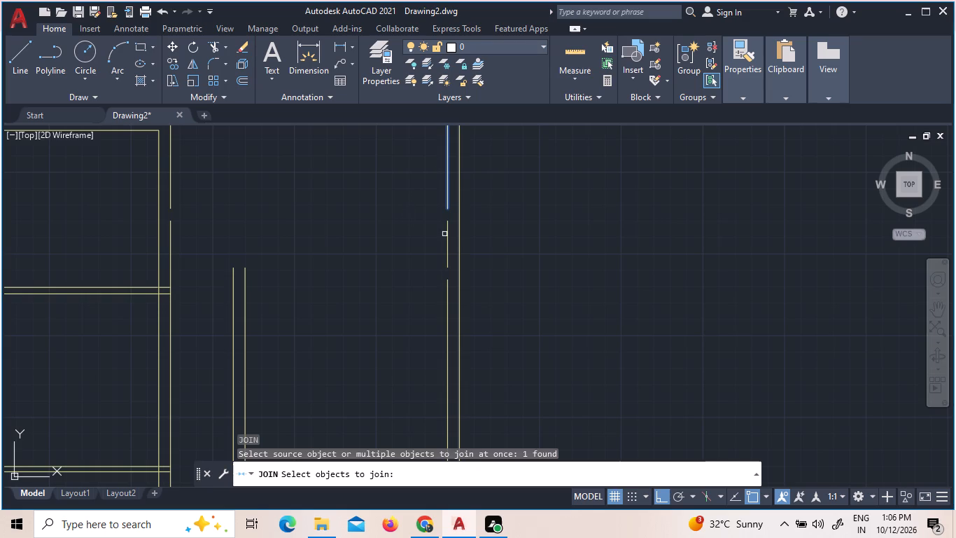
left_click(450, 235)
left_click(423, 231)
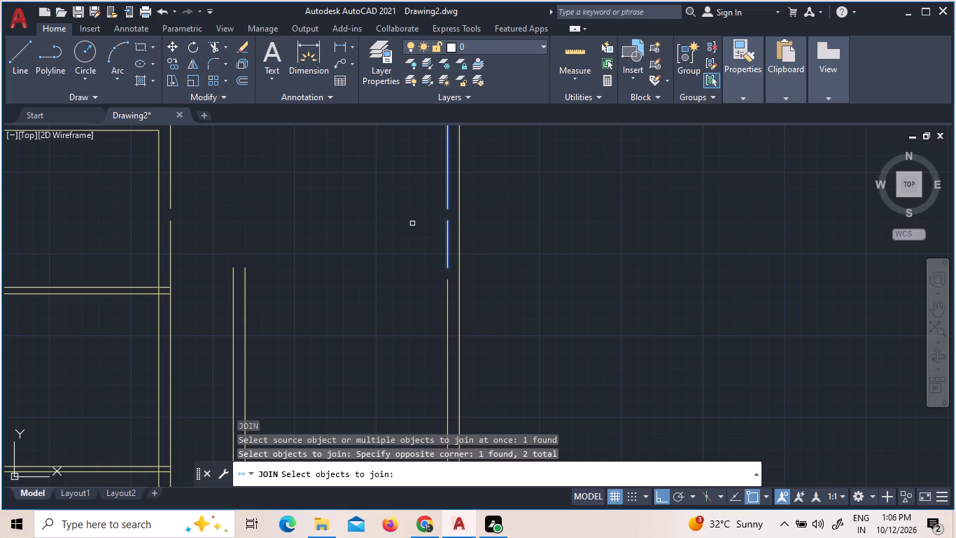
key("Return")
Join the upper and lower segments of the east wall's inner line across its remaining gap.
key("j")
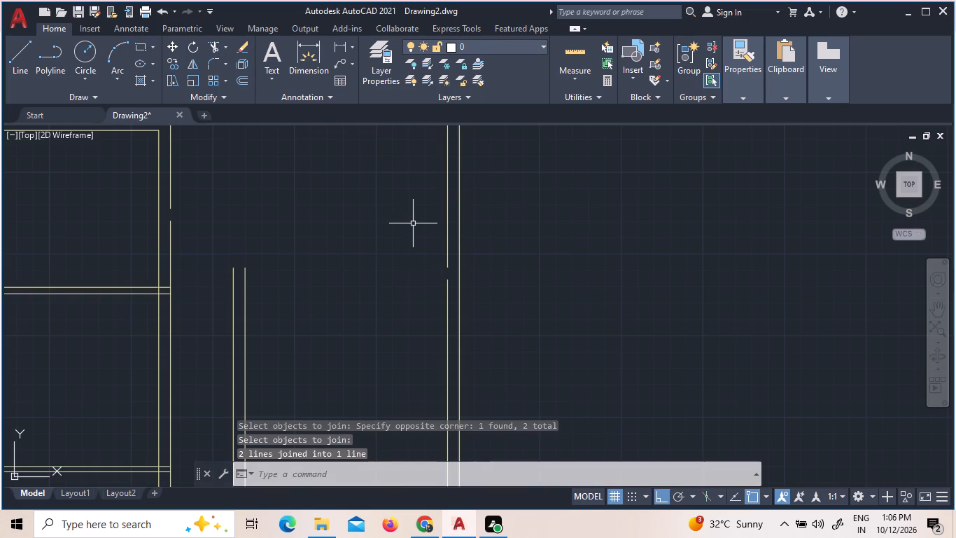
key("Return")
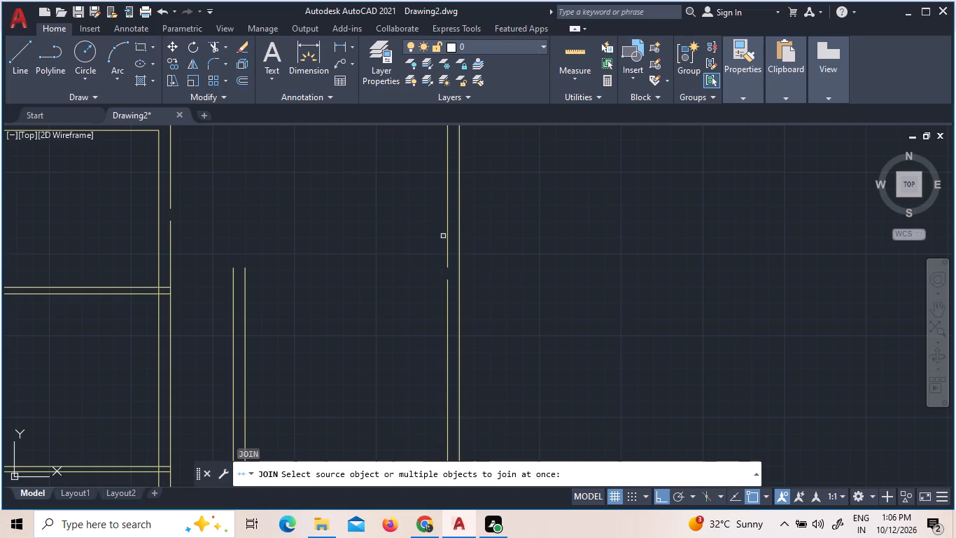
left_click(449, 250)
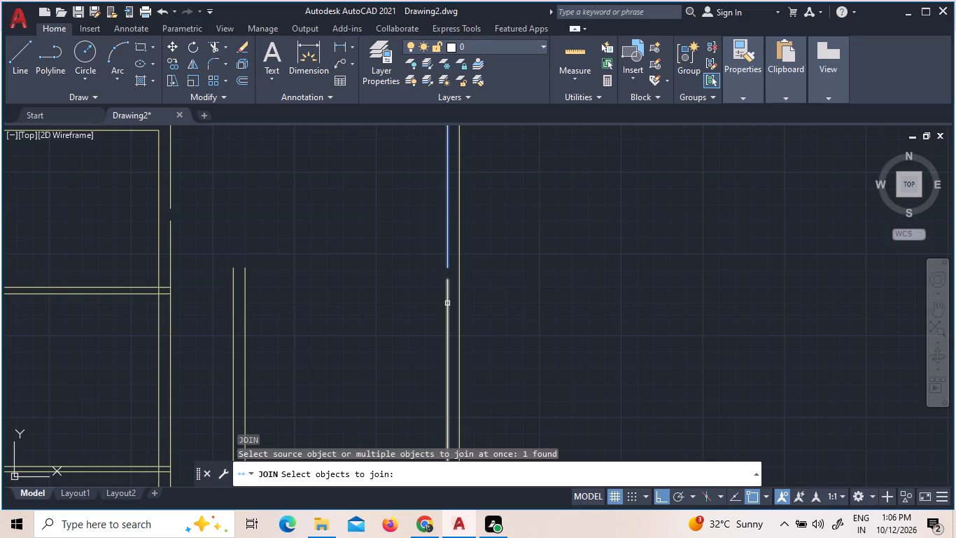
left_click(447, 303)
right_click(514, 282)
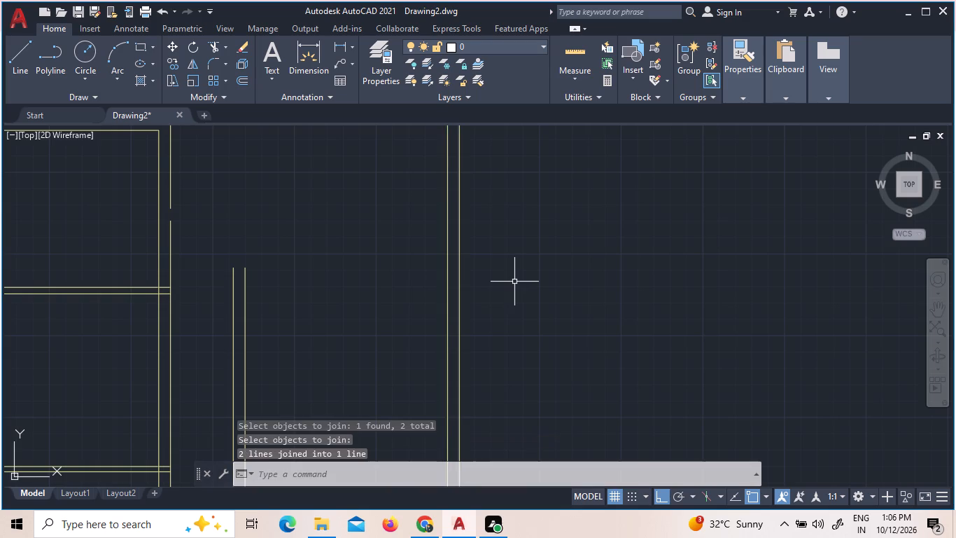
Erase all lines of the small partitioned space projecting from the top wall, east of the middle rooms.
scroll(514, 282, "down", 2)
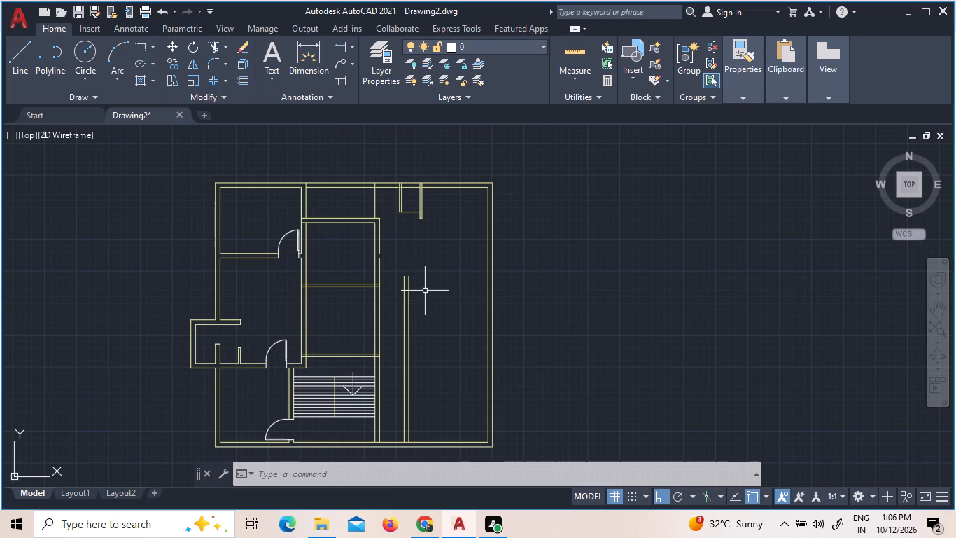
left_click(434, 242)
left_click(394, 198)
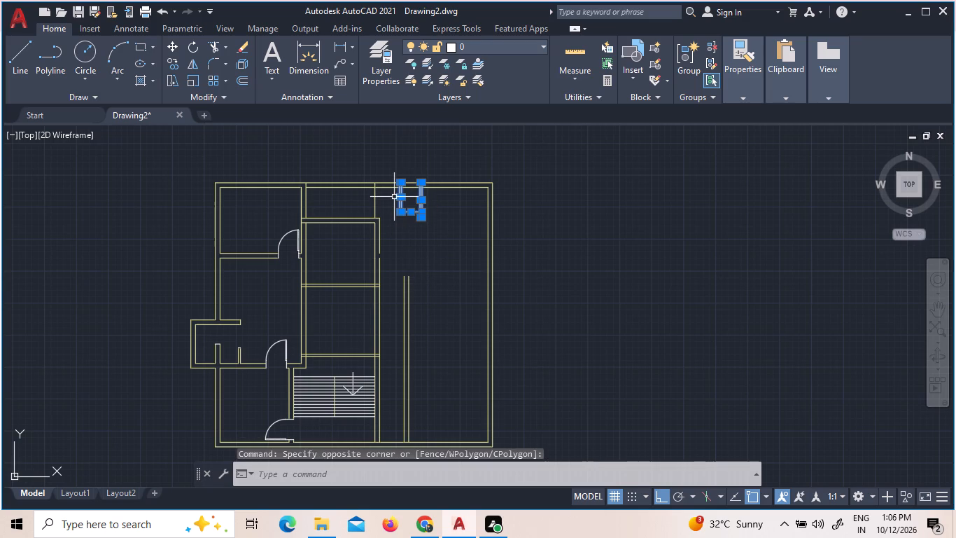
scroll(394, 197, "up", 2)
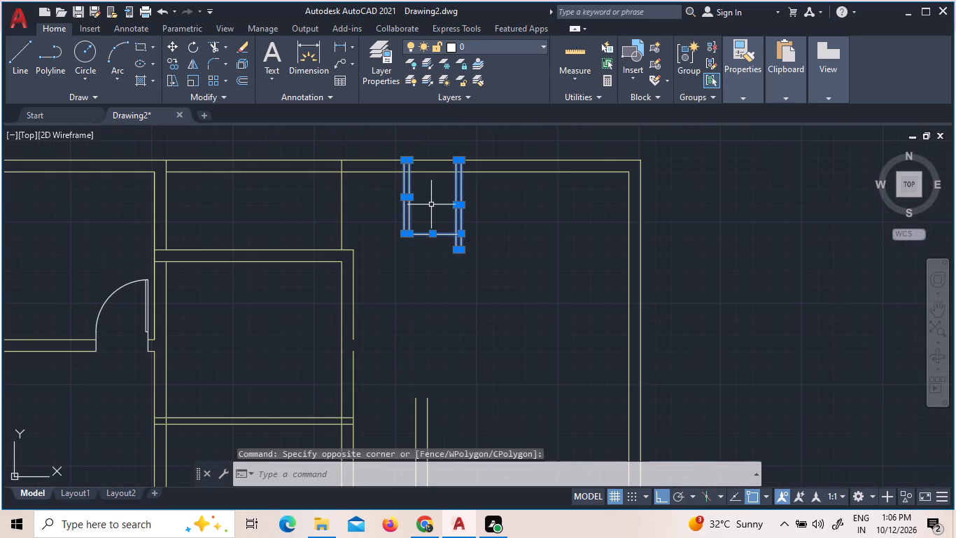
right_click(431, 205)
left_click(454, 275)
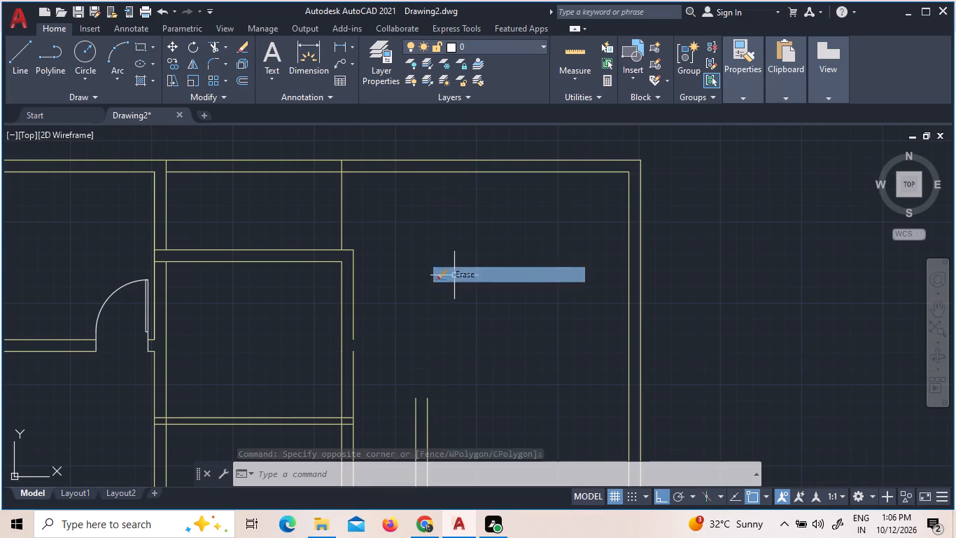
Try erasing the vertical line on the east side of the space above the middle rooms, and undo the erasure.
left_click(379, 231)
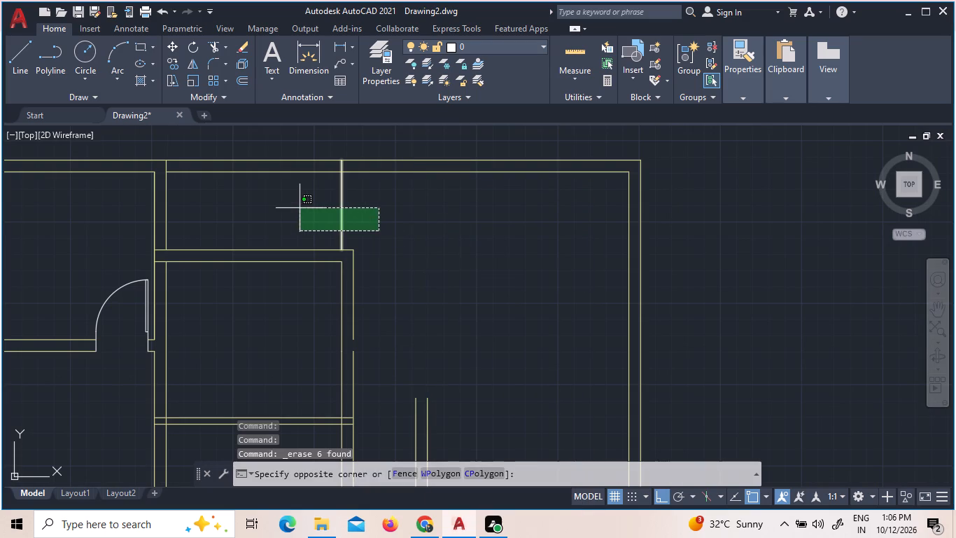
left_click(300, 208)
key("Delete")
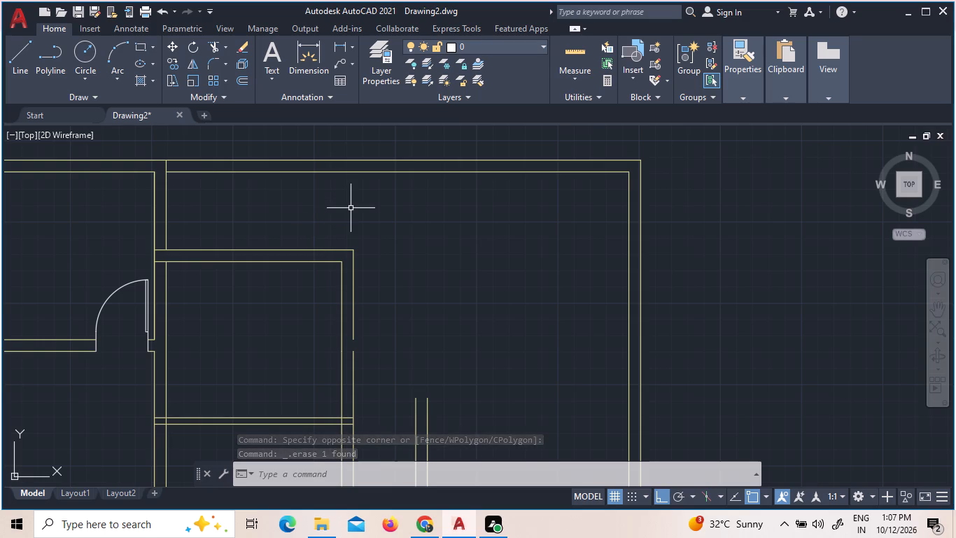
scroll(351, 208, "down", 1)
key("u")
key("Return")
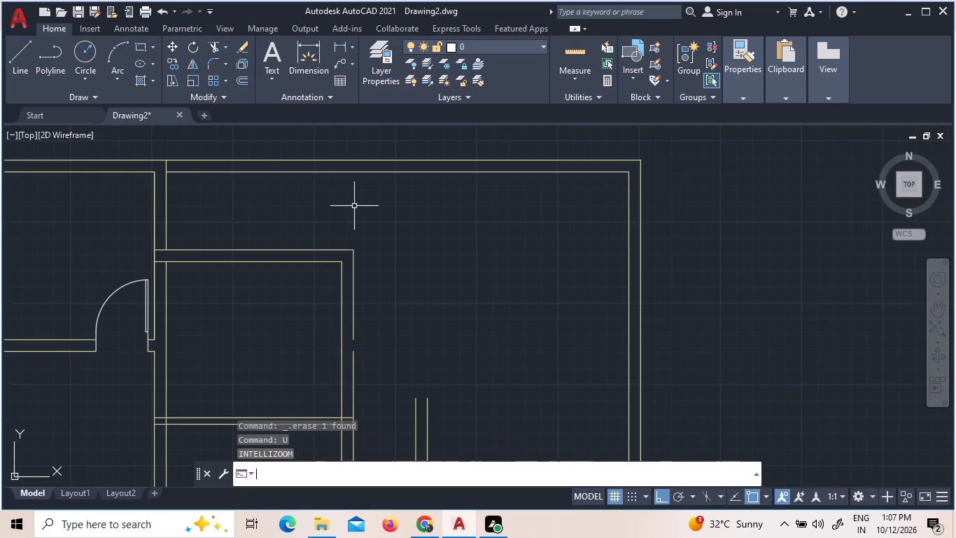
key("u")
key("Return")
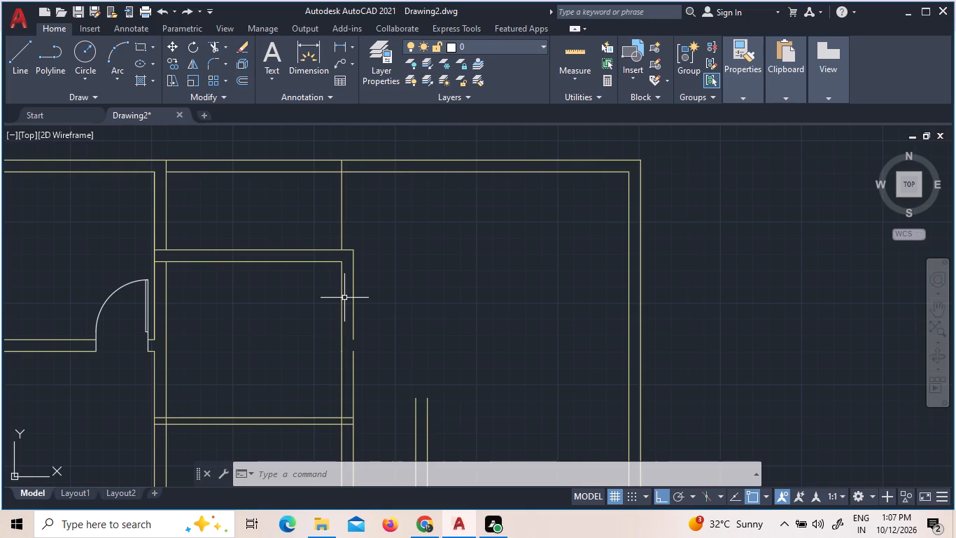
Trim the top wall's inner line between the two verticals above the middle rooms, plus the western vertical's end within the wall thickness.
type("tr")
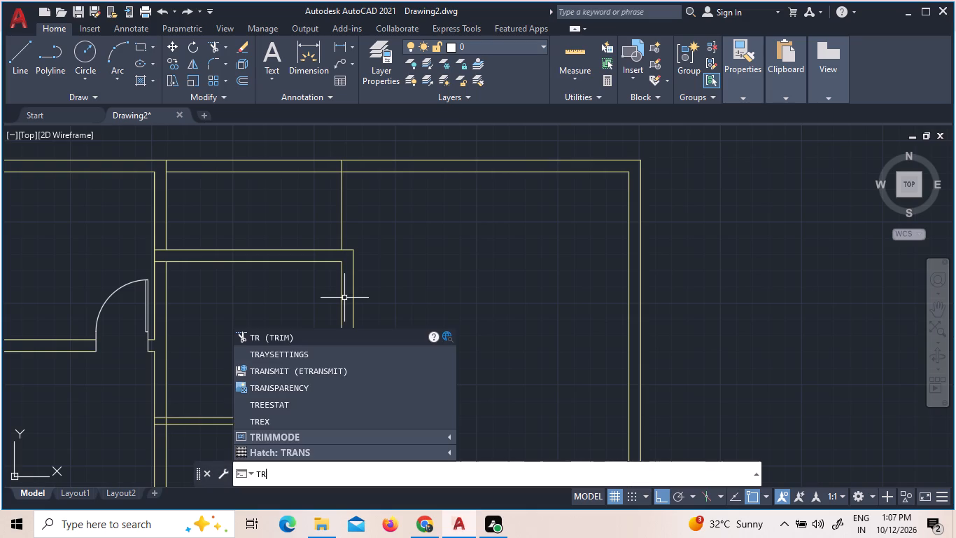
key("Return")
key("Return")
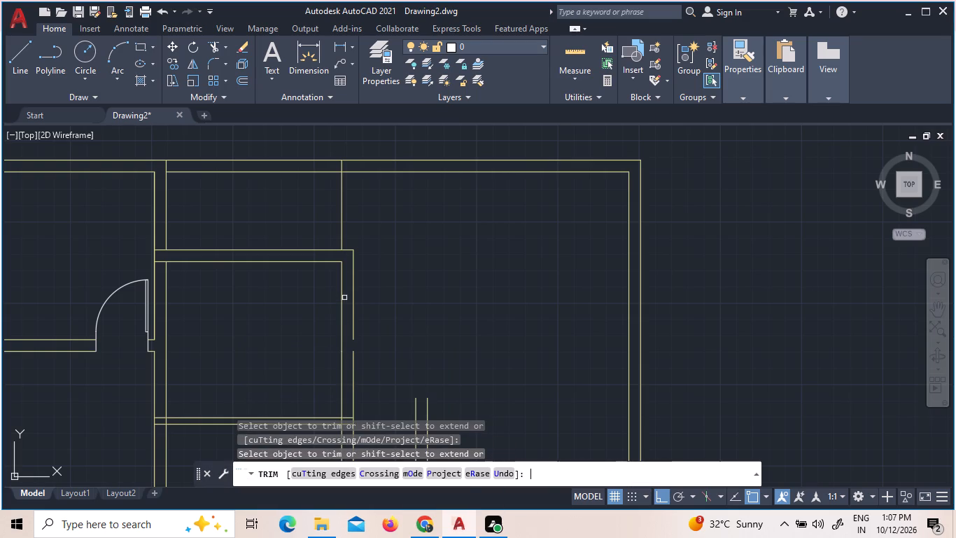
left_click(166, 166)
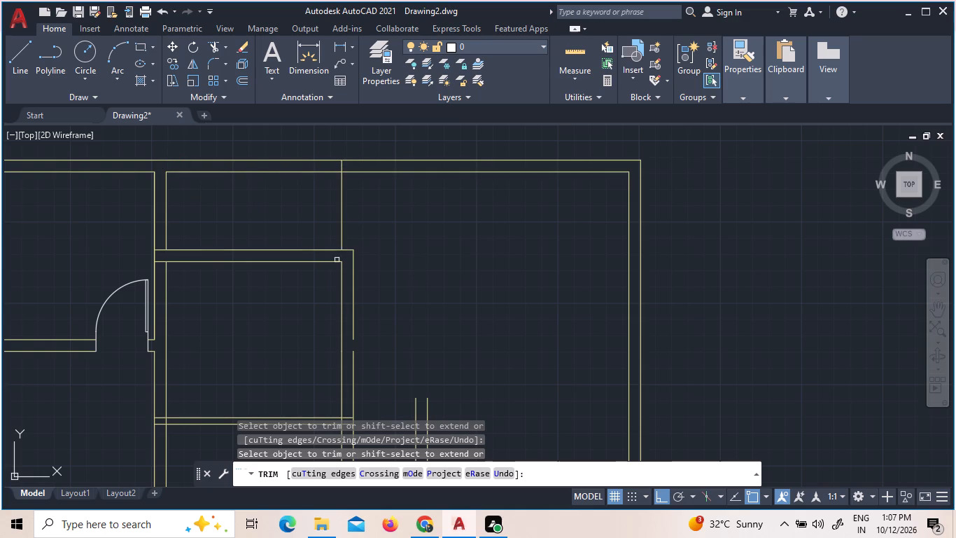
left_click(332, 170)
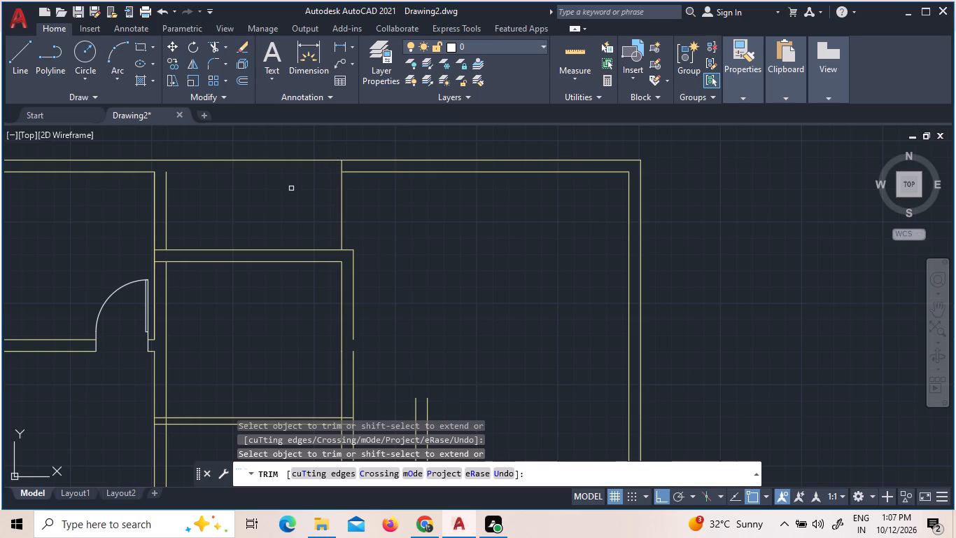
key("Escape")
key("Escape")
Extend the western vertical line of the space above the middle rooms to the top wall's outer line.
type("ex")
key("space")
key("space")
key("space")
key("space")
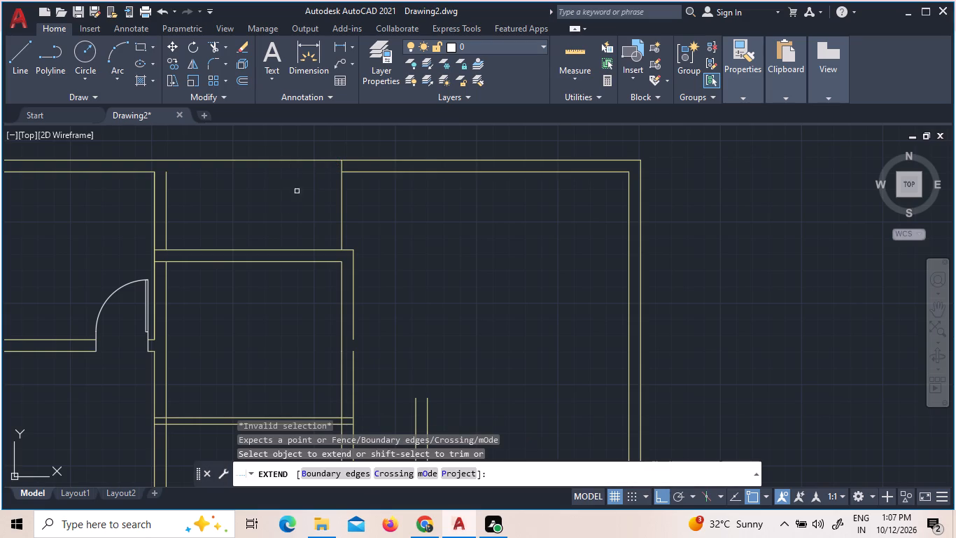
left_click(167, 203)
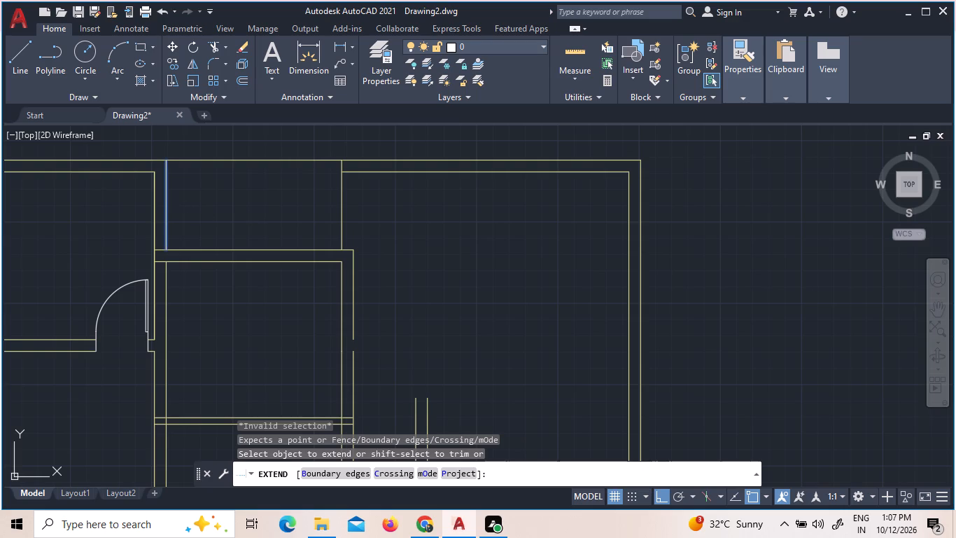
key("Escape")
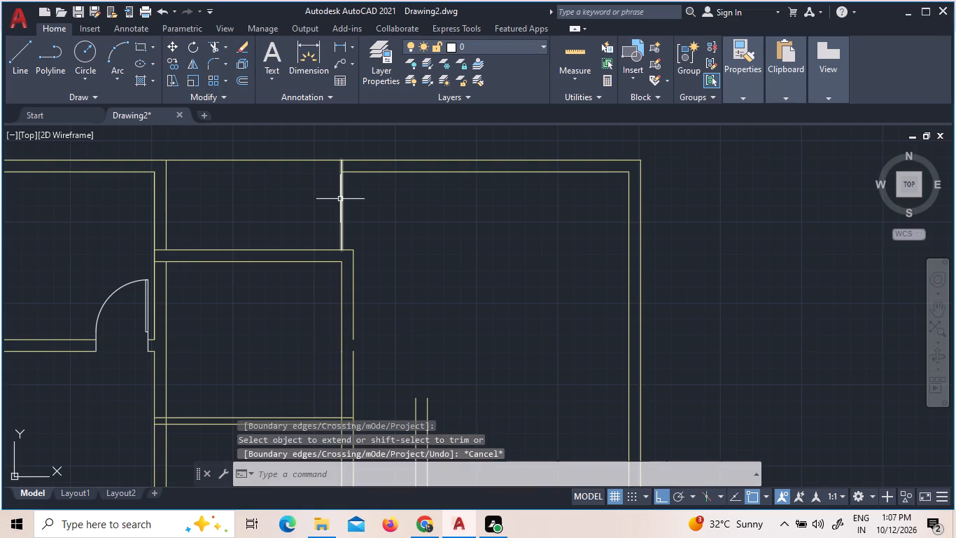
key("Escape")
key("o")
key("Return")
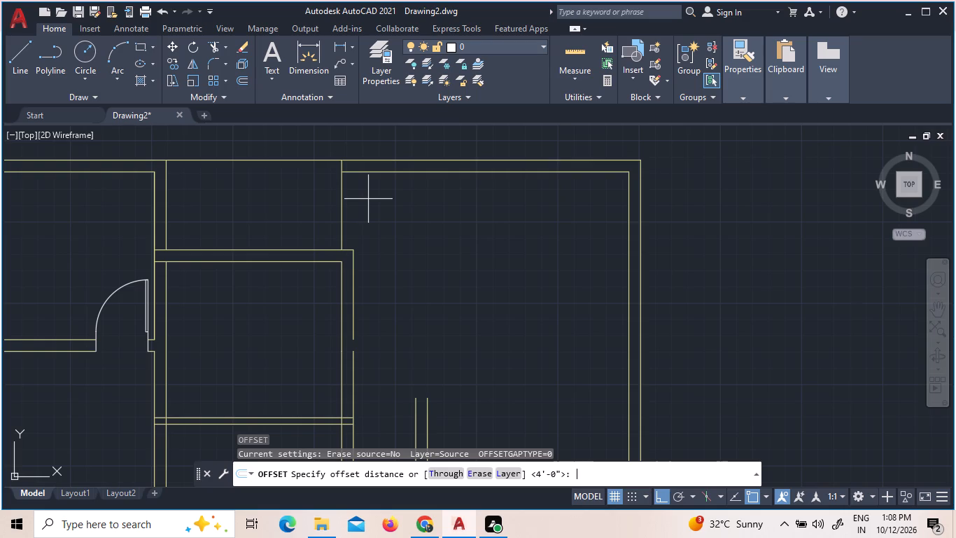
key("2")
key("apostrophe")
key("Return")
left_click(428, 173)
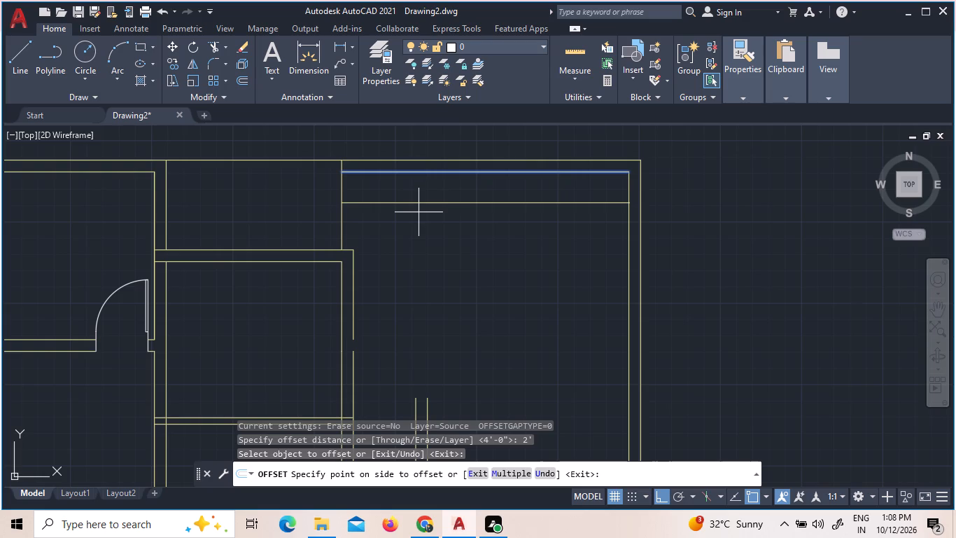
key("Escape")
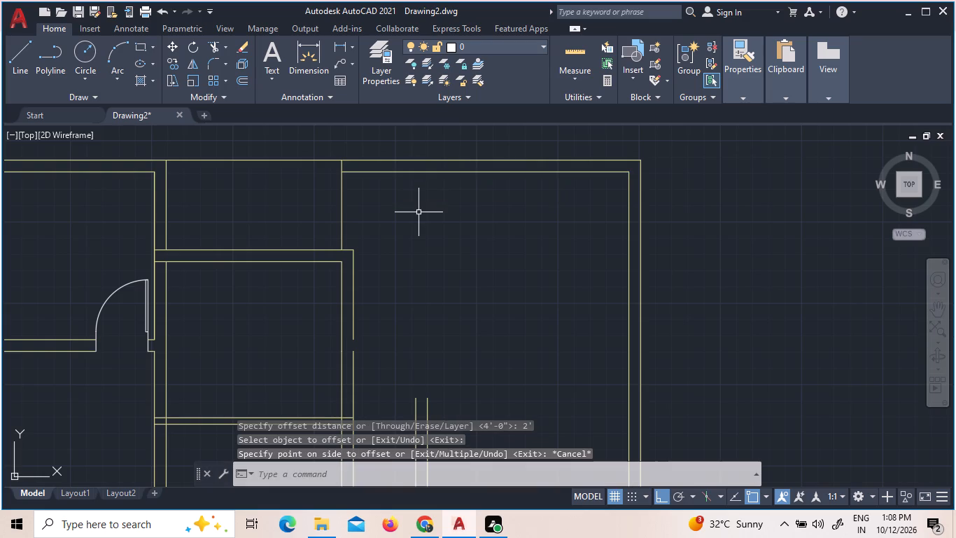
Offset the inner line of the eastern area's top wall 3' to the south.
key("o")
key("Return")
type("3'")
key("Return")
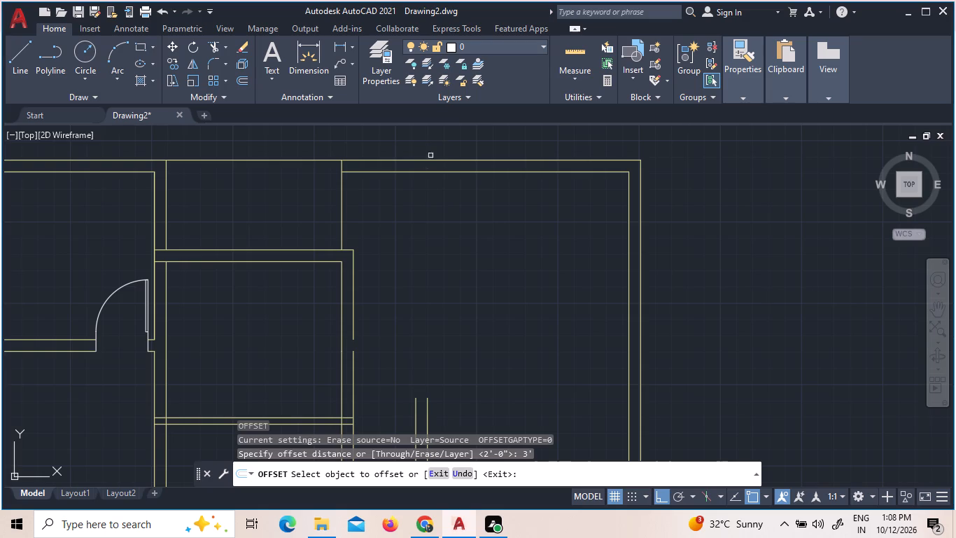
left_click(426, 172)
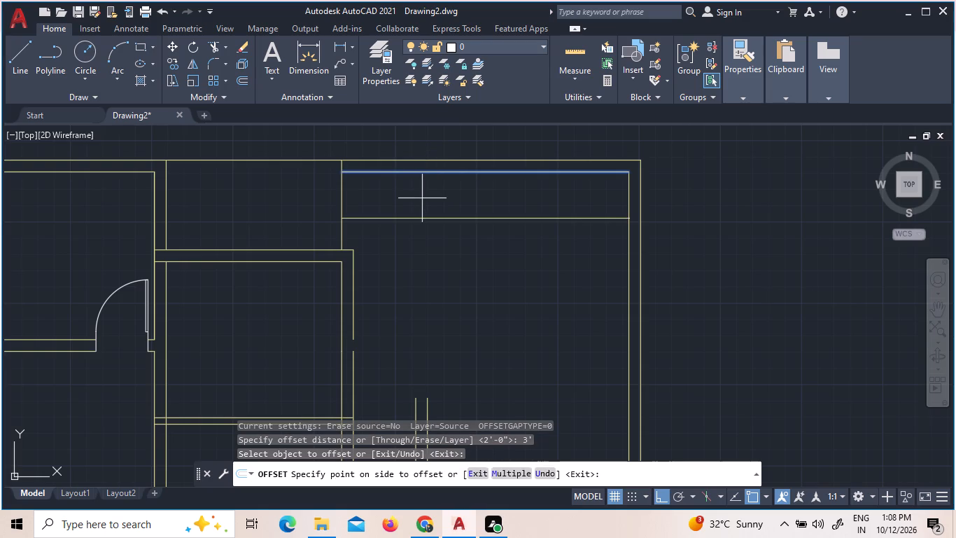
left_click(422, 198)
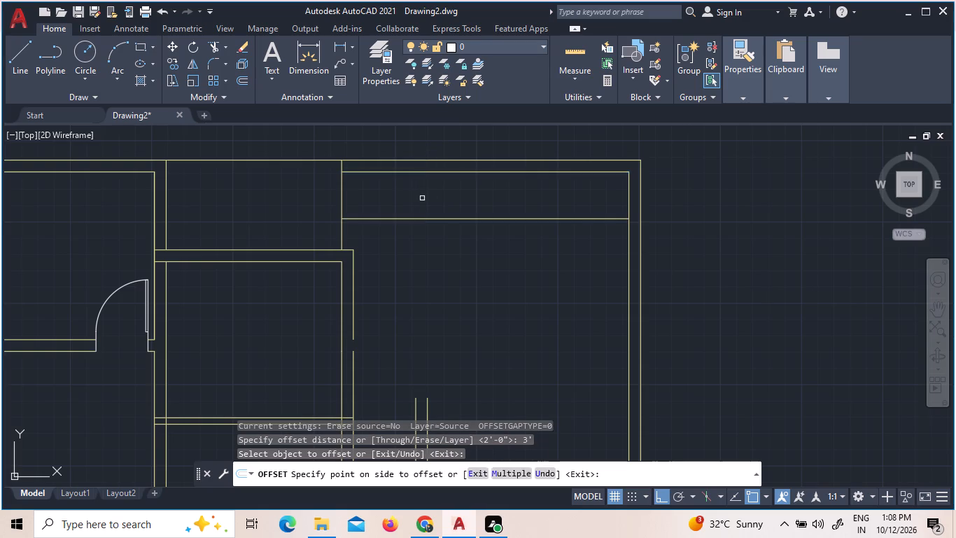
key("Escape")
key("Escape")
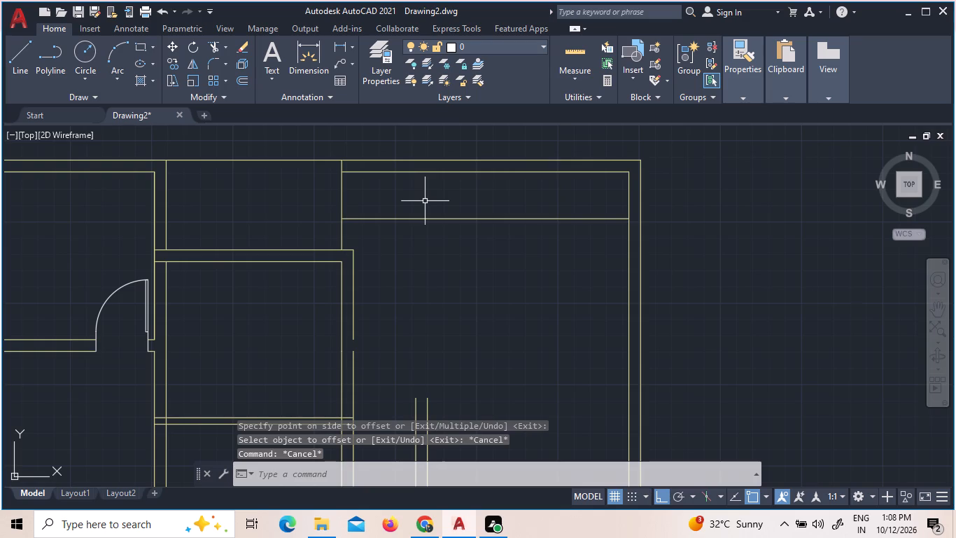
Offset the new horizontal line in the eastern area 9" to the south to form a wall.
key("o")
key("Return")
type("9\"")
key("Return")
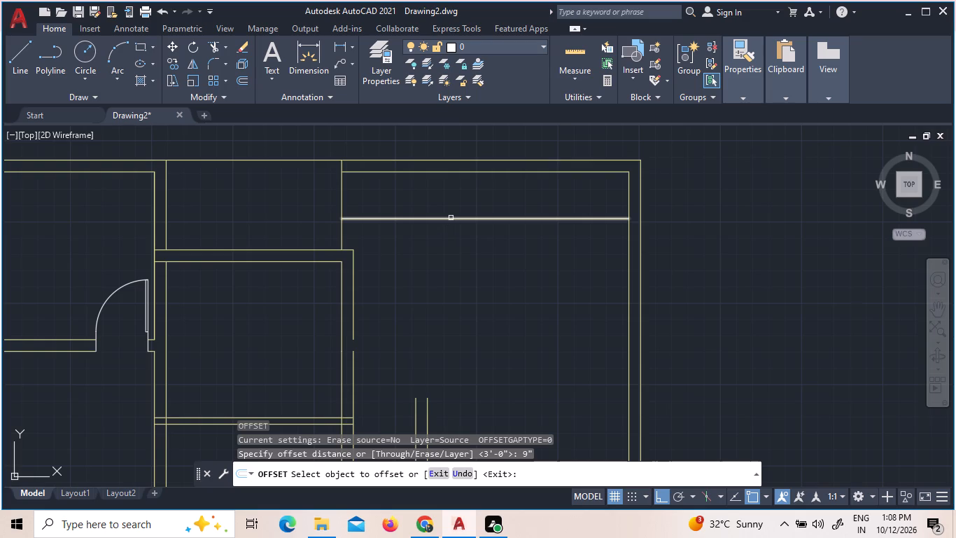
left_click(451, 218)
left_click(461, 253)
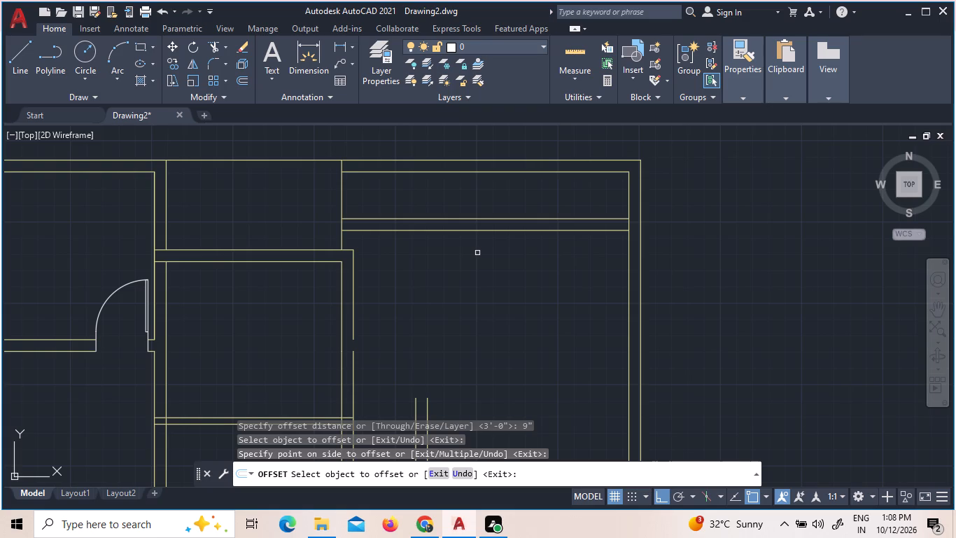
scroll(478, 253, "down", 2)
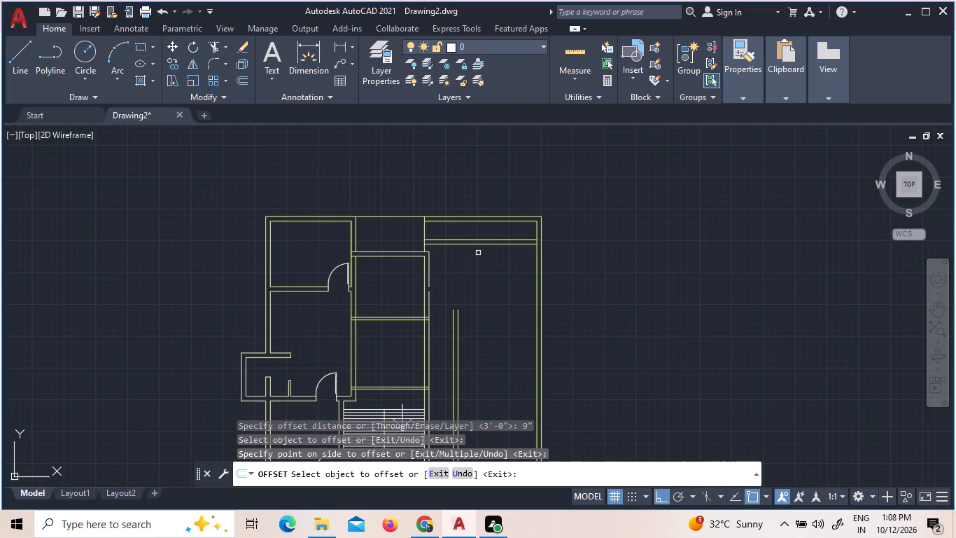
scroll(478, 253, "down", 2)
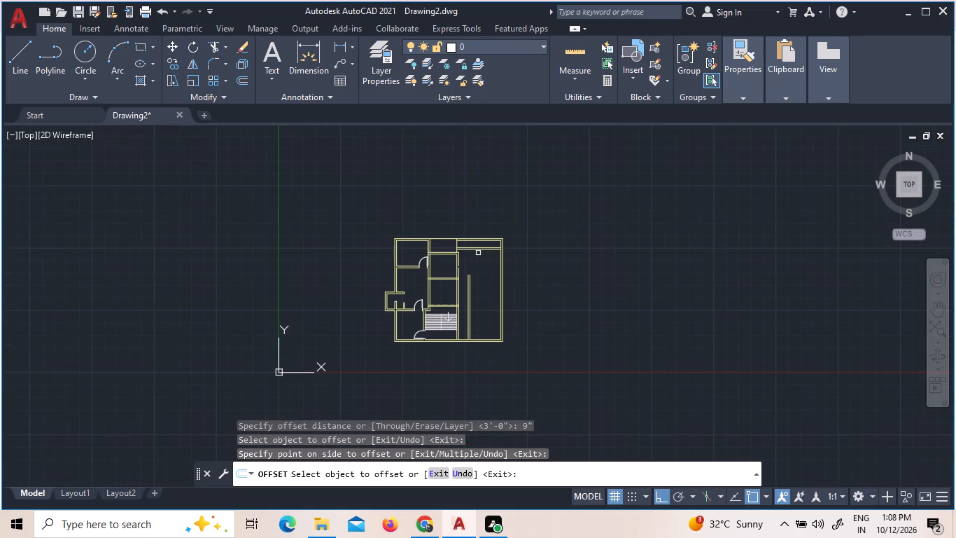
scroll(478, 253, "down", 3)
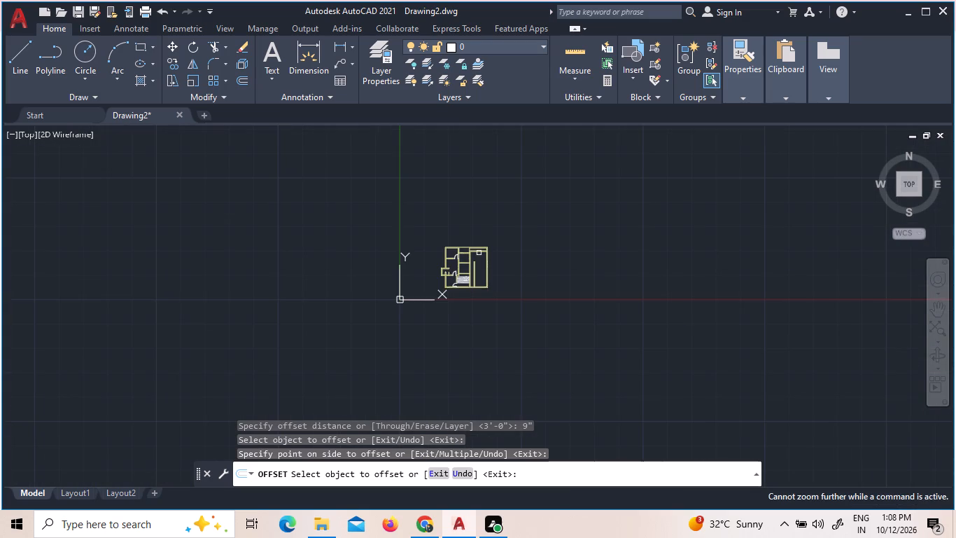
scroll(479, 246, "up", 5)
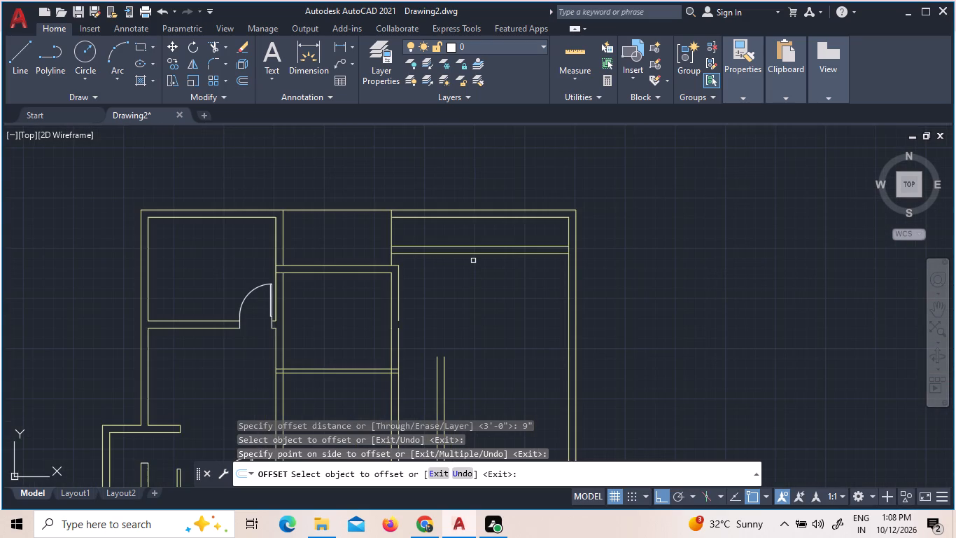
Join the broken line segments of the vertical wall on the east side of the middle rooms.
key("Escape")
key("Escape")
key("Escape")
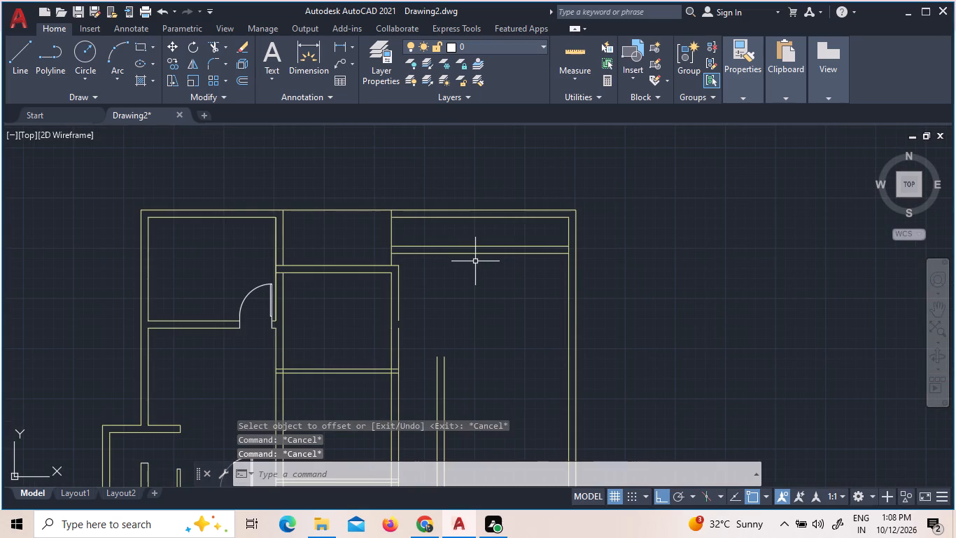
type("j")
key("space")
left_click(423, 336)
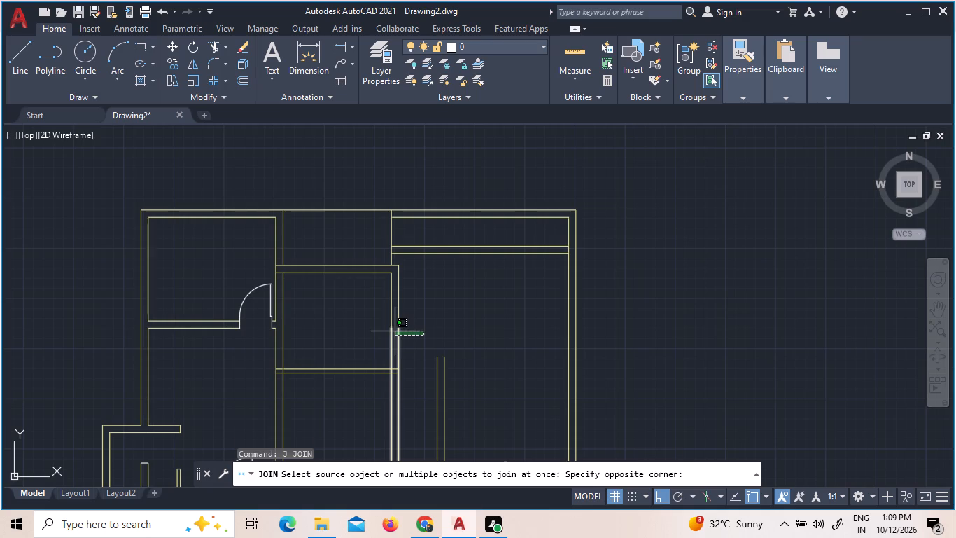
left_click(395, 331)
left_click(444, 306)
left_click(374, 307)
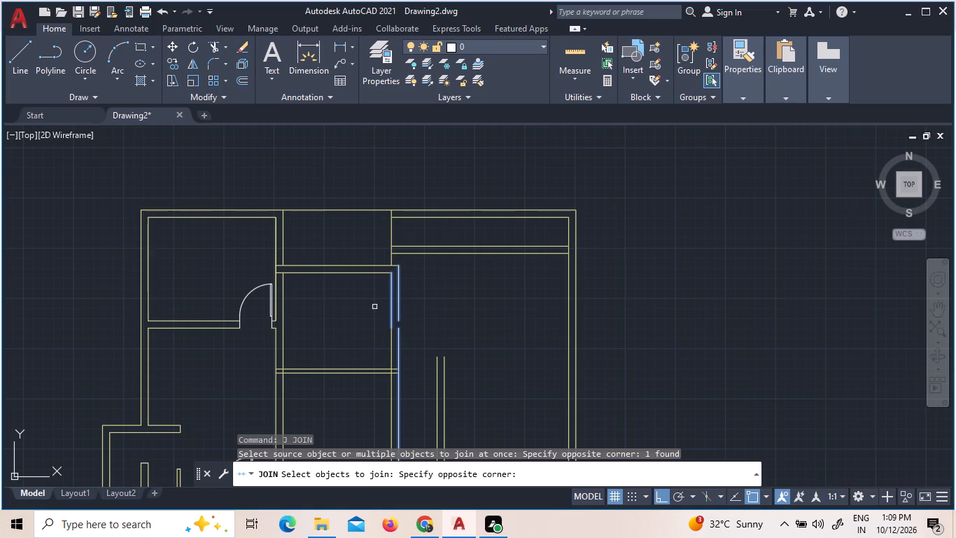
left_click_drag(430, 340, 423, 348)
left_click(369, 350)
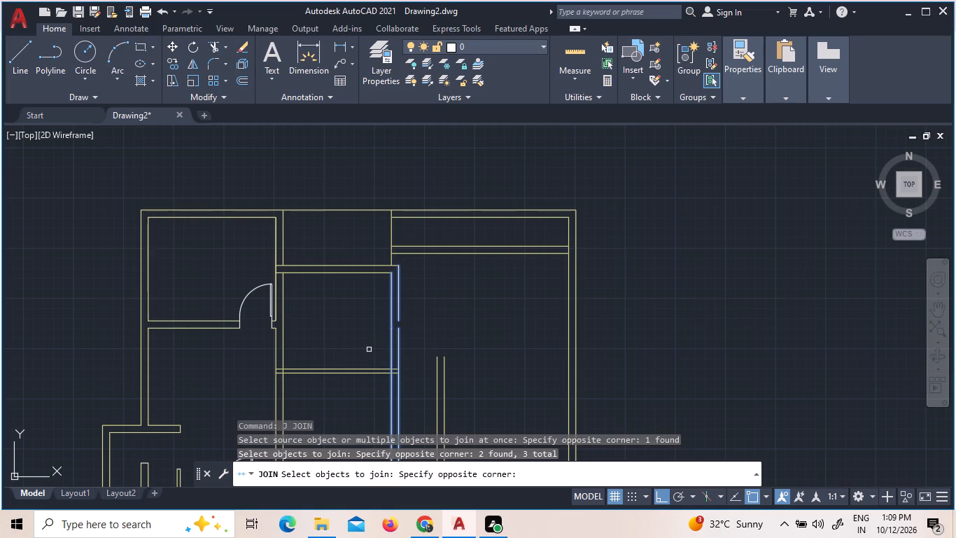
key("Return")
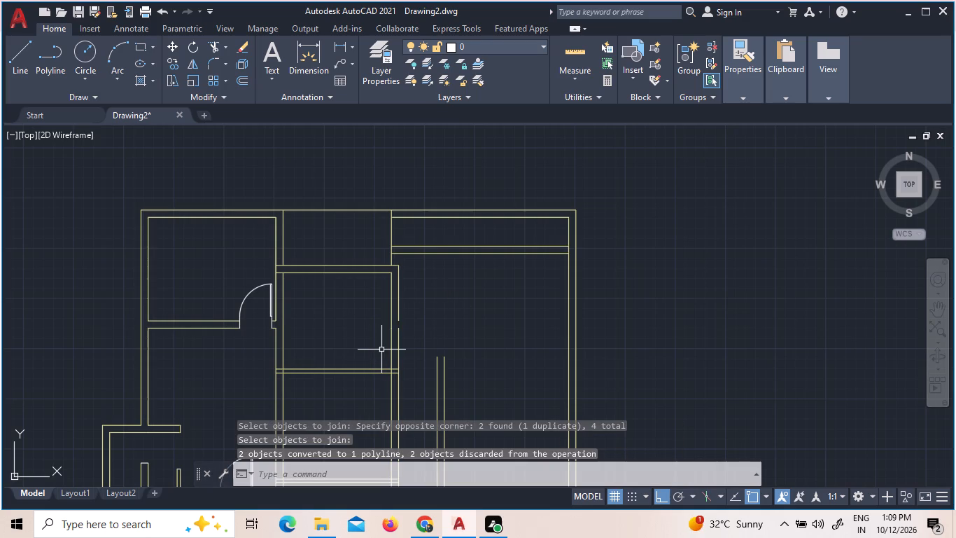
Join the upper and lower segments of the eastern line of the middle rooms' east wall, closing its gap.
key("j")
key("space")
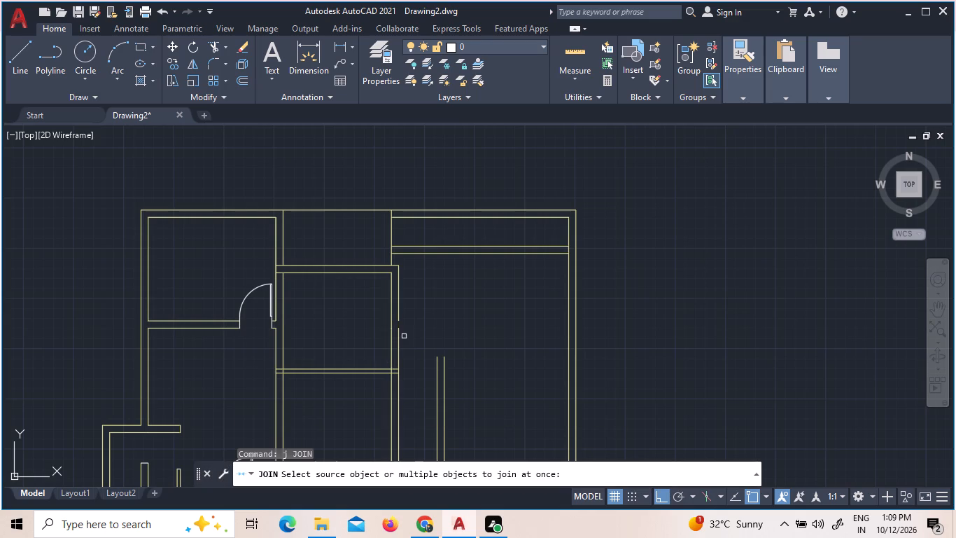
left_click(400, 340)
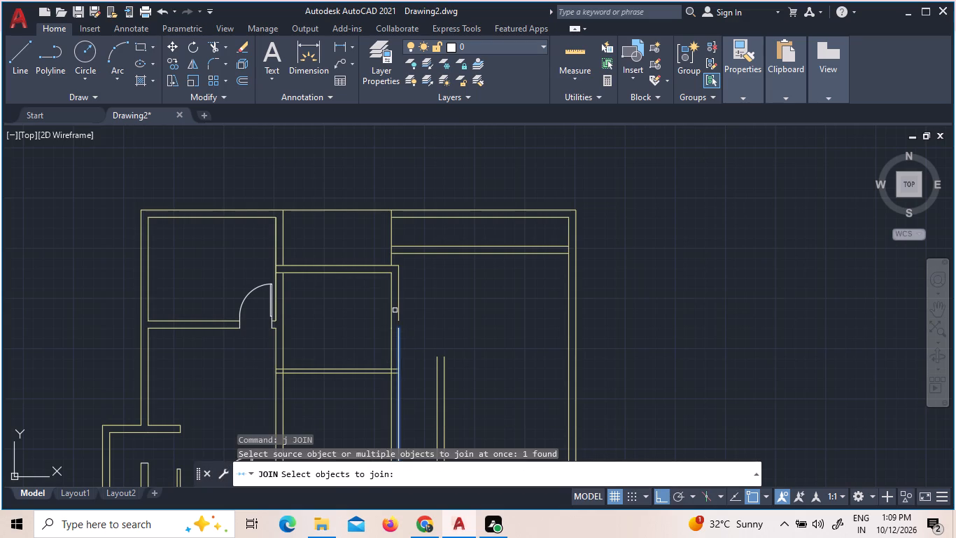
left_click(395, 310)
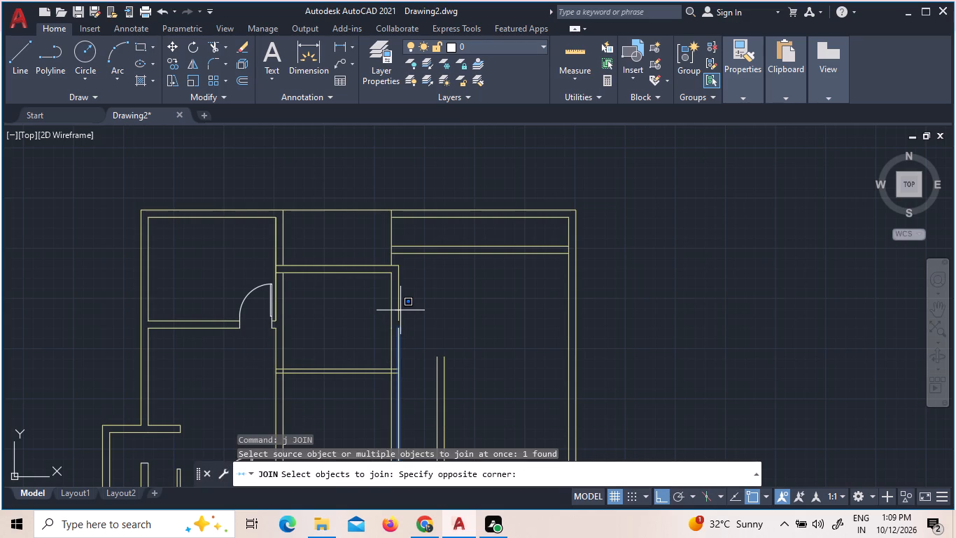
double_click(417, 308)
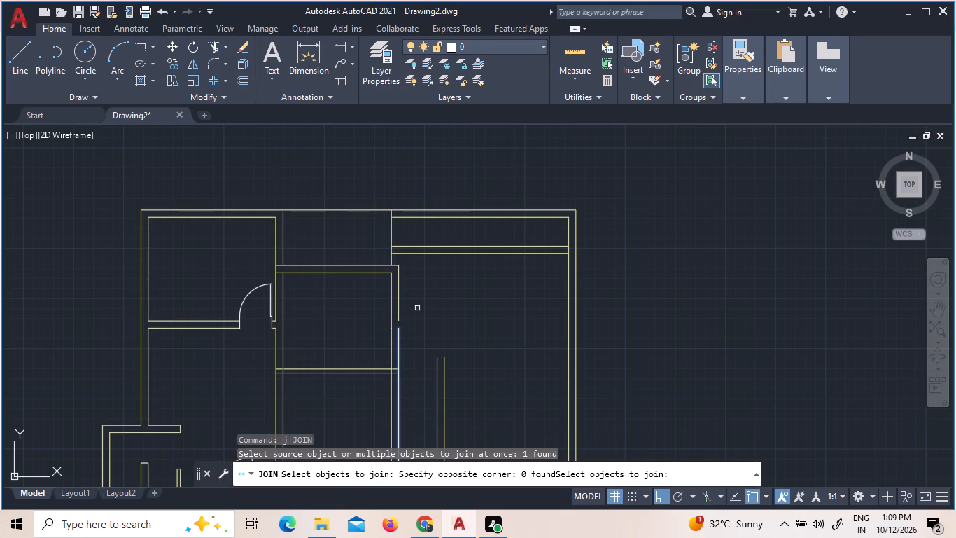
left_click(407, 309)
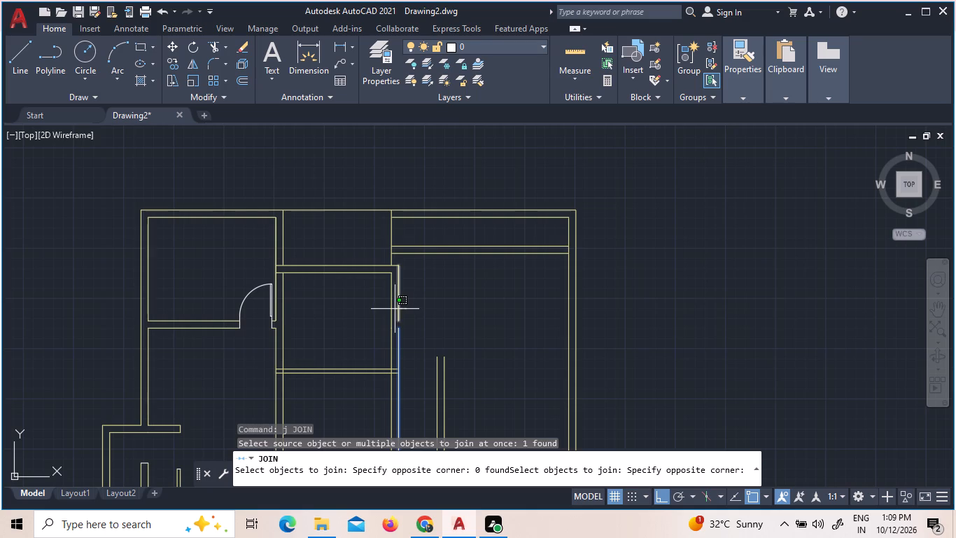
left_click(395, 309)
key("Return")
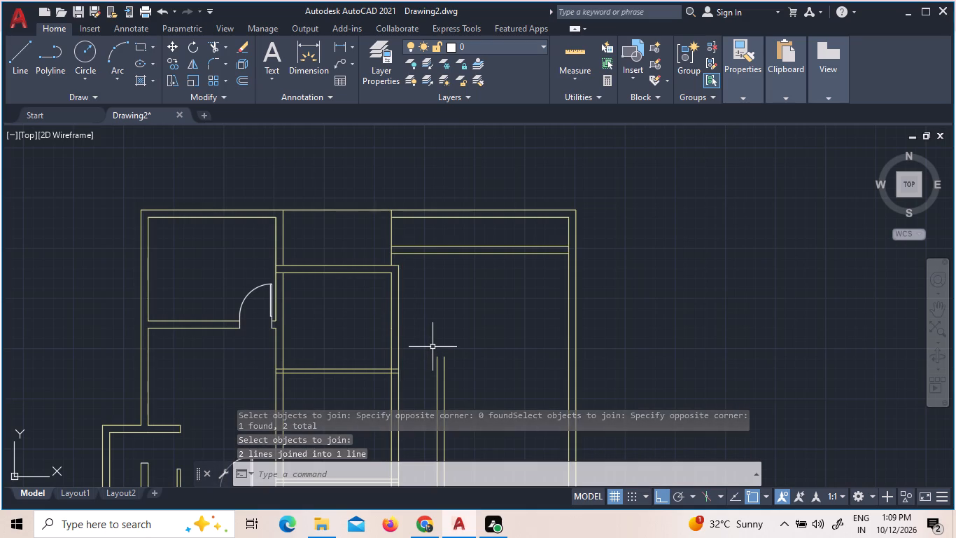
Offset the lower line of the eastern area's new horizontal wall 7' to the south.
scroll(433, 345, "down", 3)
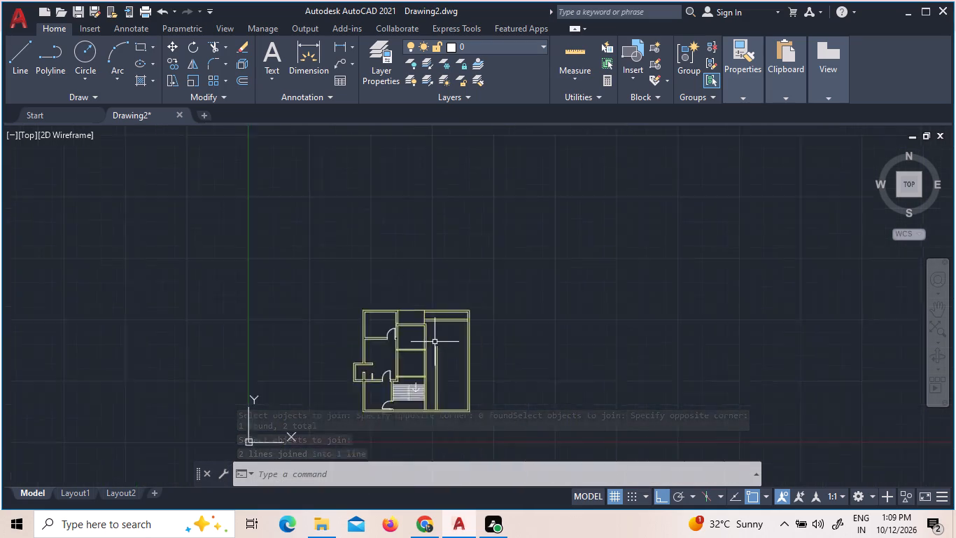
scroll(435, 341, "up", 4)
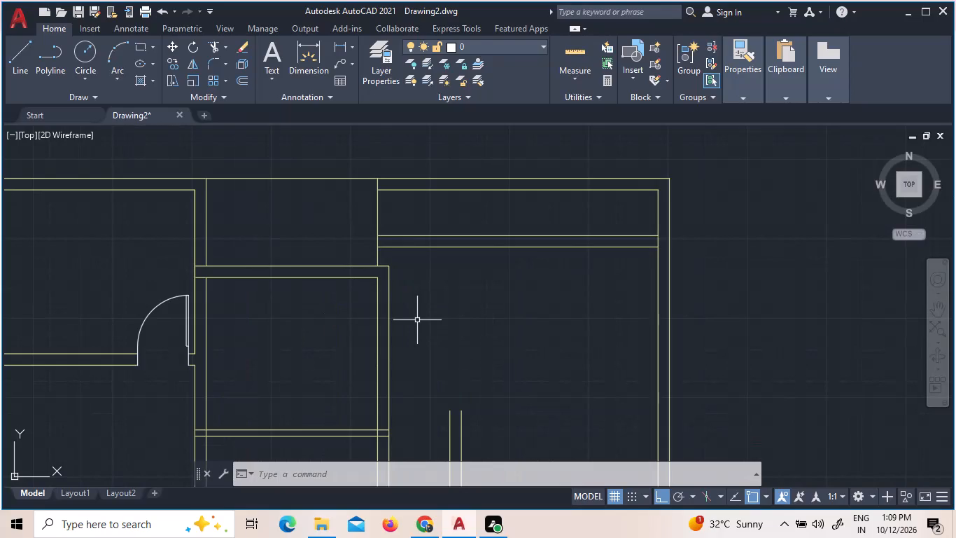
key("o")
key("Return")
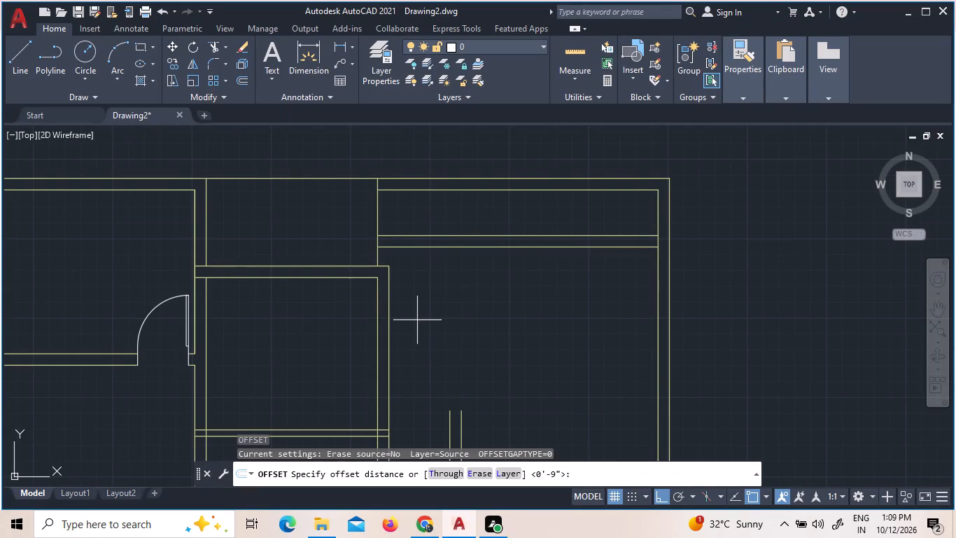
type("7'")
key("Return")
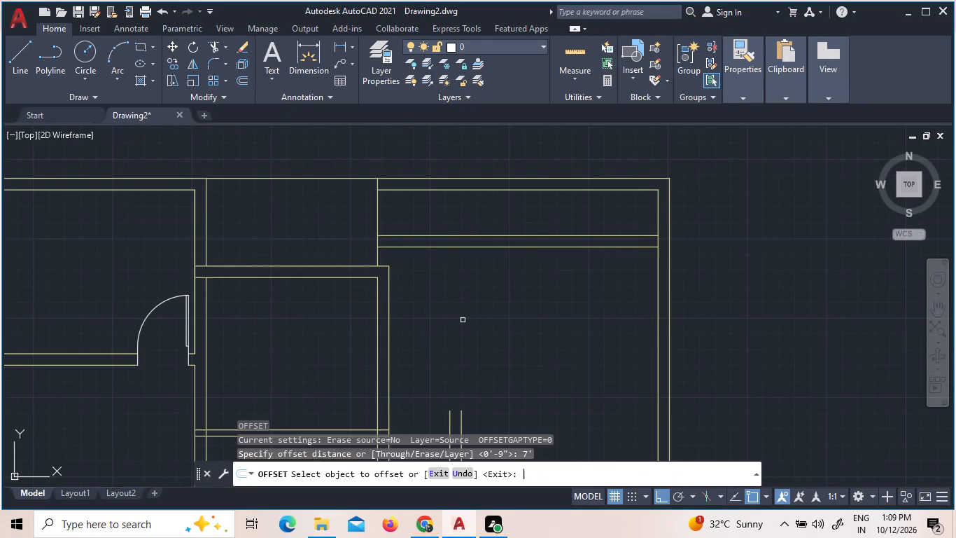
left_click(435, 246)
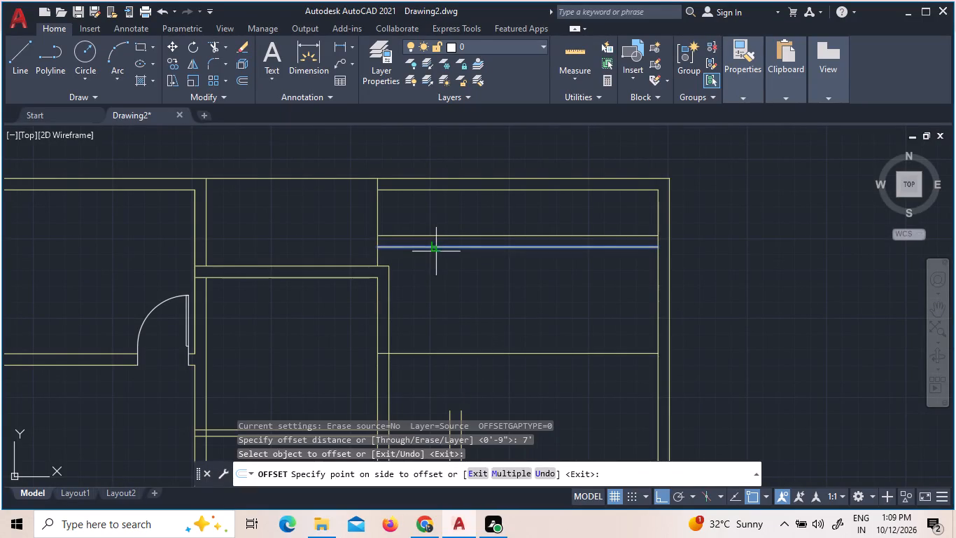
left_click(444, 286)
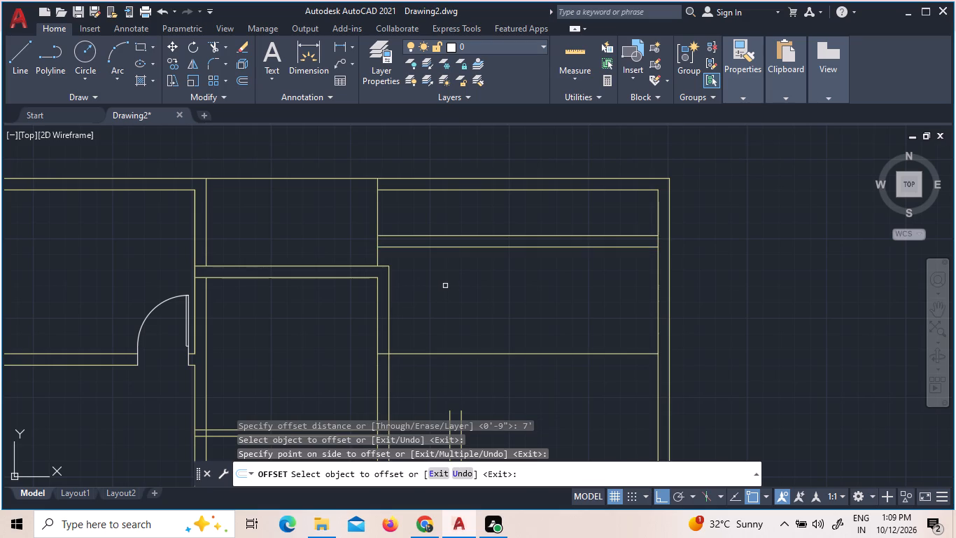
key("Escape")
Offset the newest horizontal line in the eastern area 9" to the south to form a second wall.
key("o")
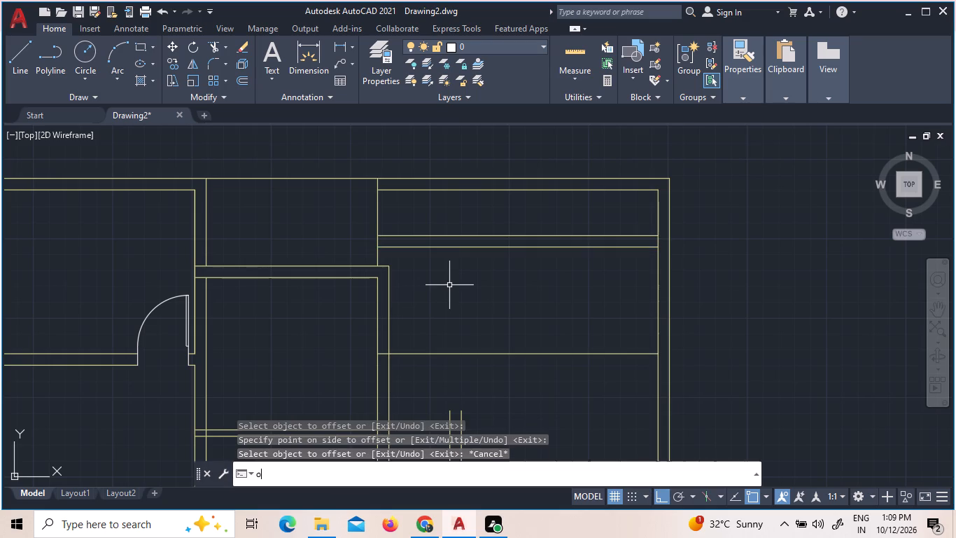
key("Return")
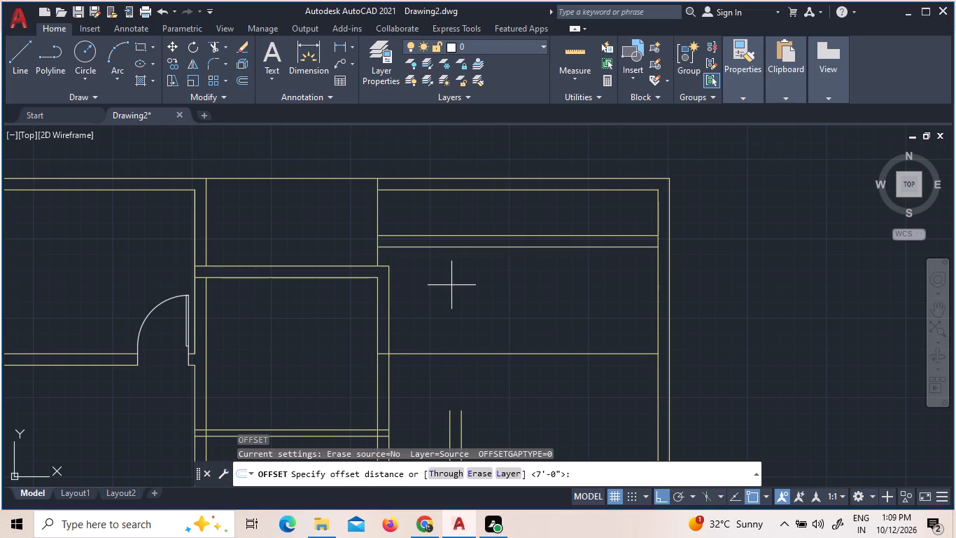
key("9")
key("shift+quotedbl")
key("Return")
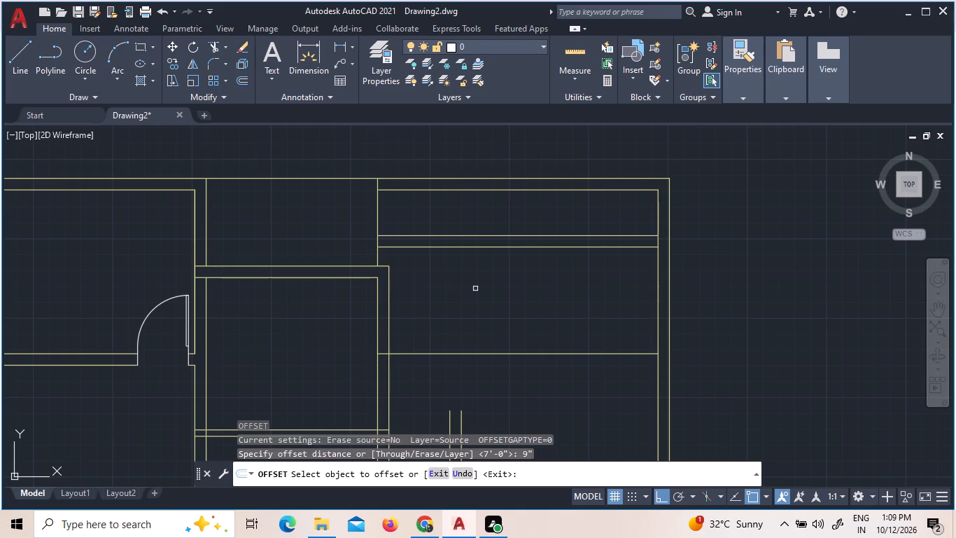
left_click(437, 352)
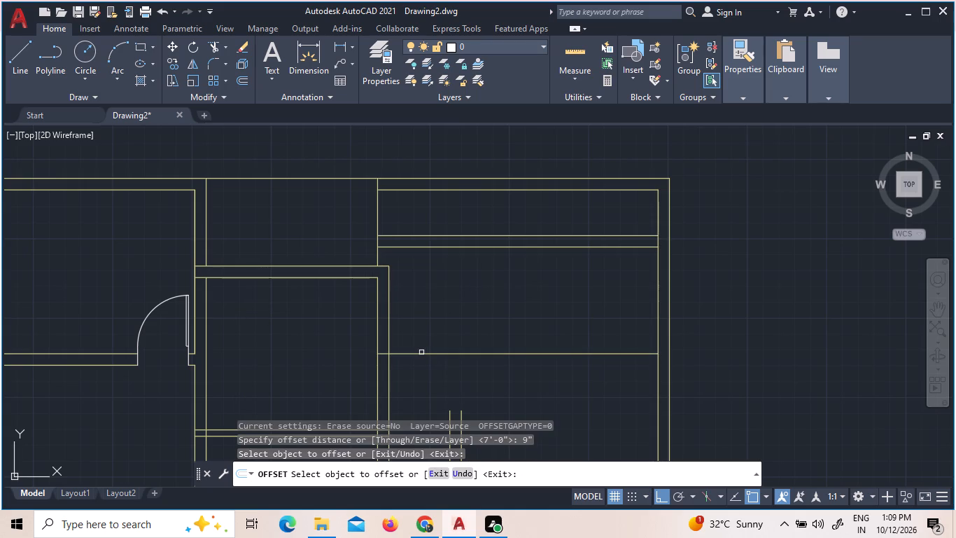
left_click(421, 353)
left_click(420, 375)
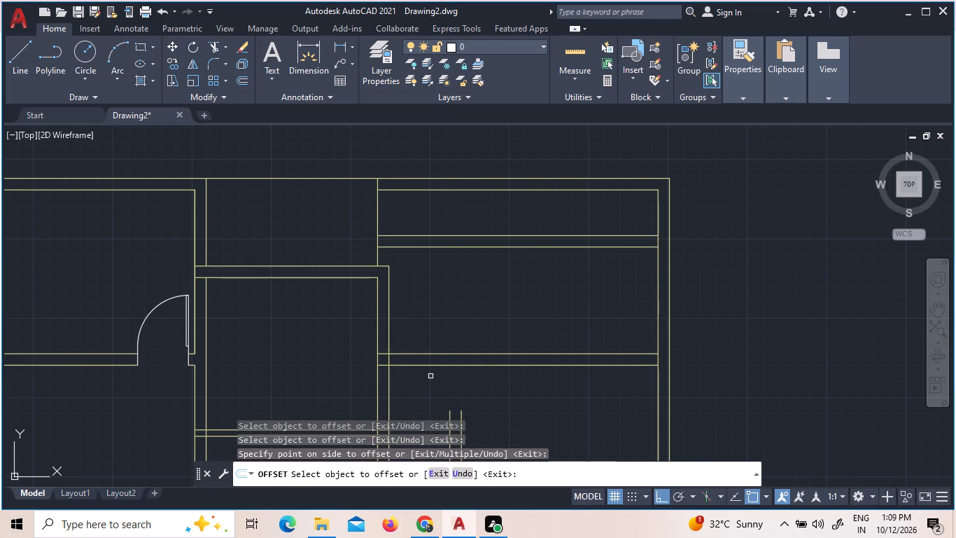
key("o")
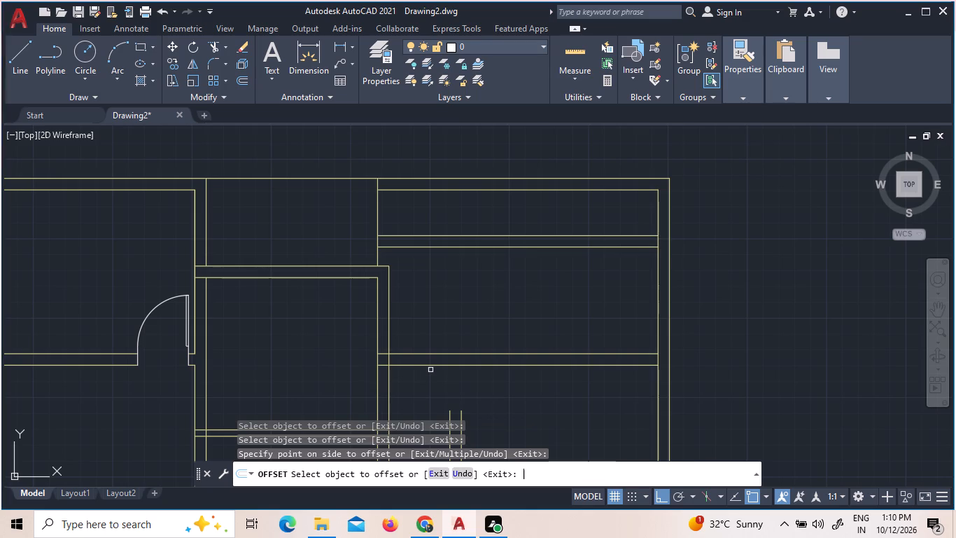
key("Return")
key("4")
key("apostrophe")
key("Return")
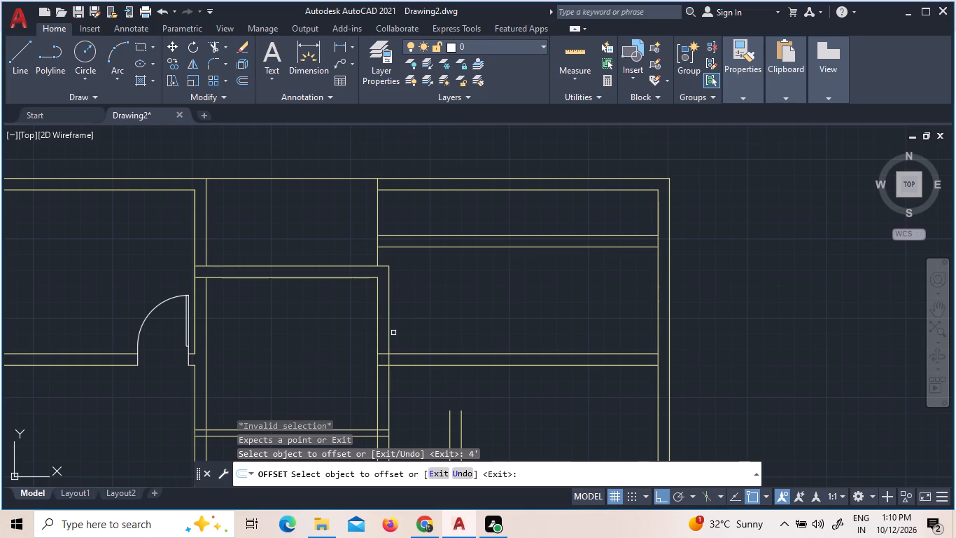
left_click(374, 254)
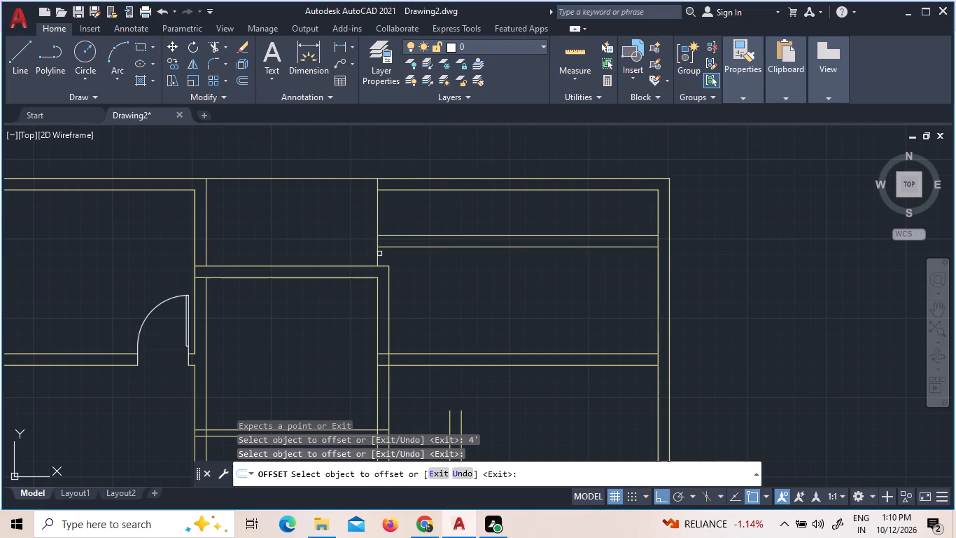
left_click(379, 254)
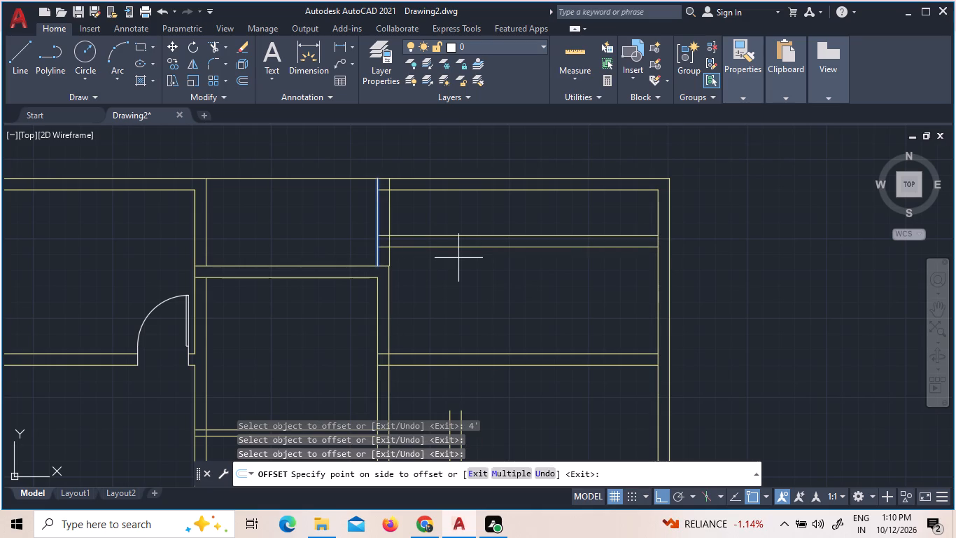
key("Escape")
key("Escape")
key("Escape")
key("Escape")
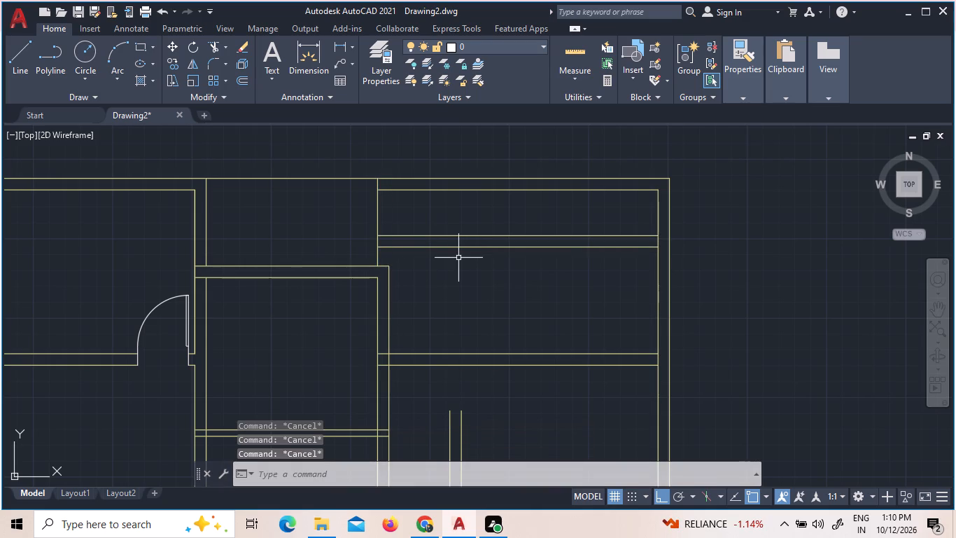
Offset the eastern line of the middle rooms' east wall 4' to the east.
key("o")
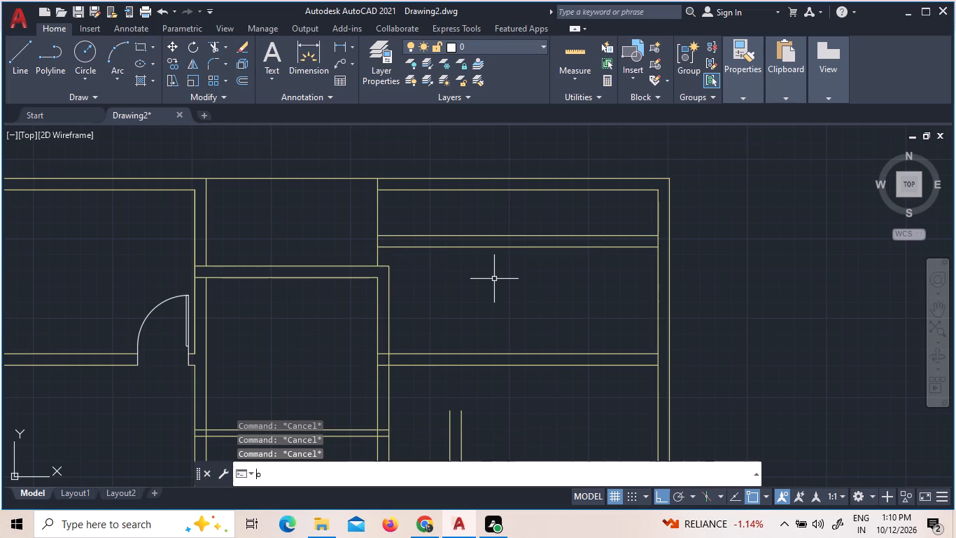
key("Return")
type("4'")
key("Return")
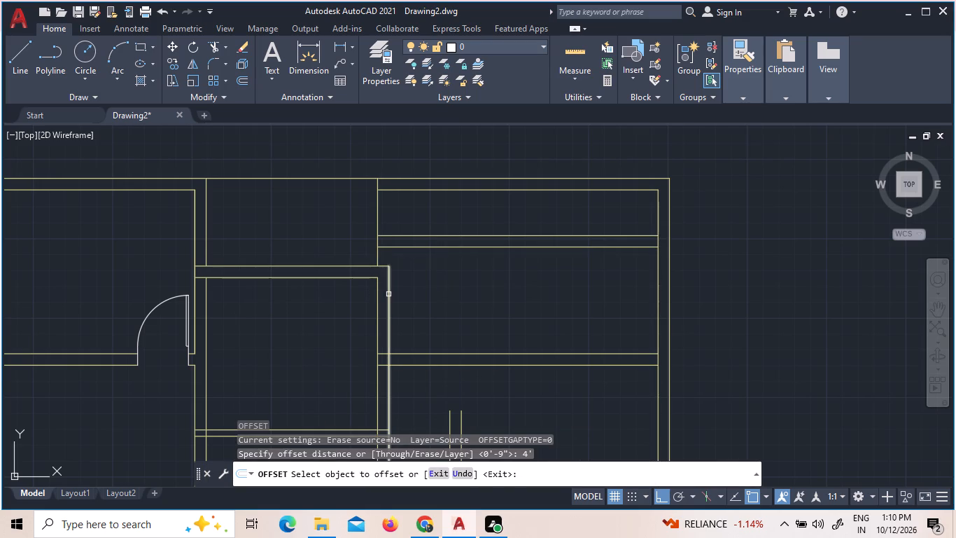
left_click(388, 294)
left_click(488, 296)
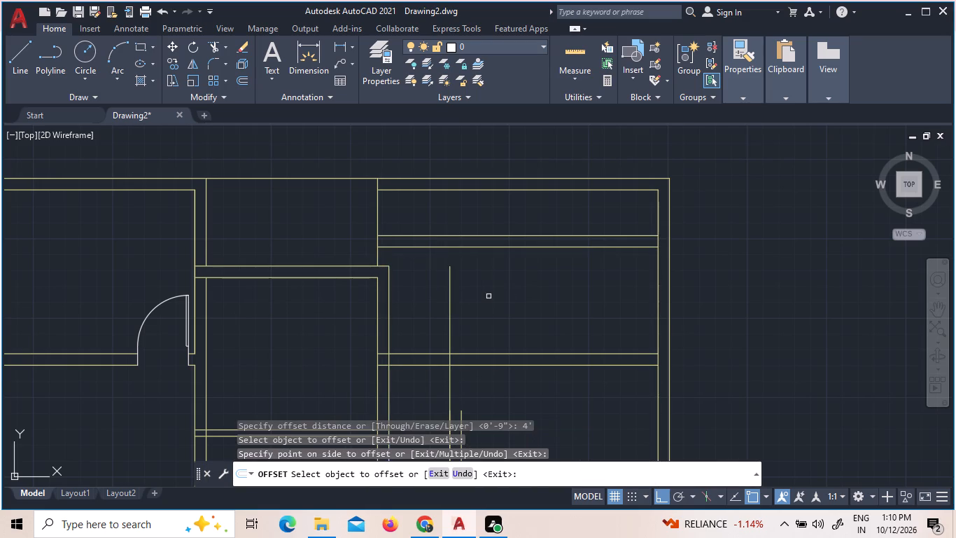
key("Escape")
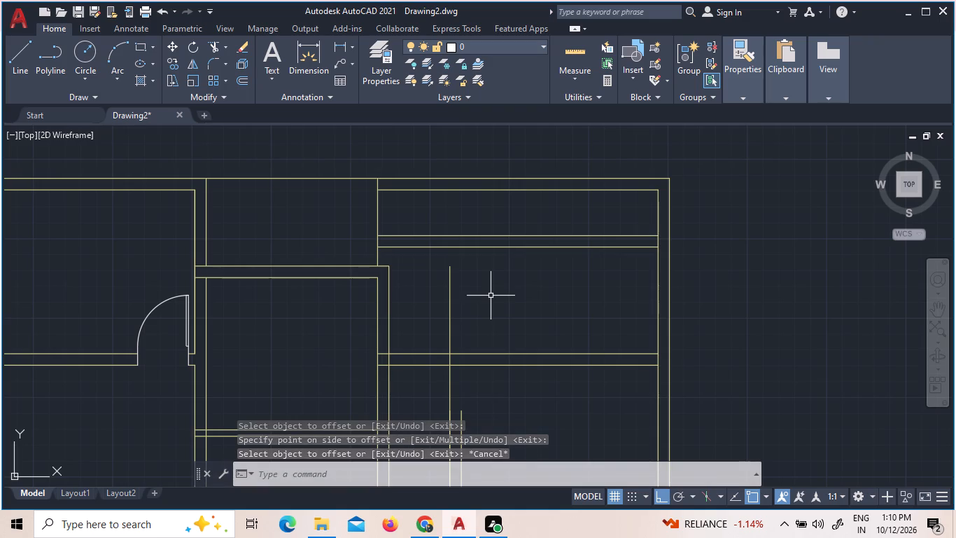
Extend the new vertical line in the eastern area north to the upper line of the upper horizontal wall.
type("ex")
key("space")
key("space")
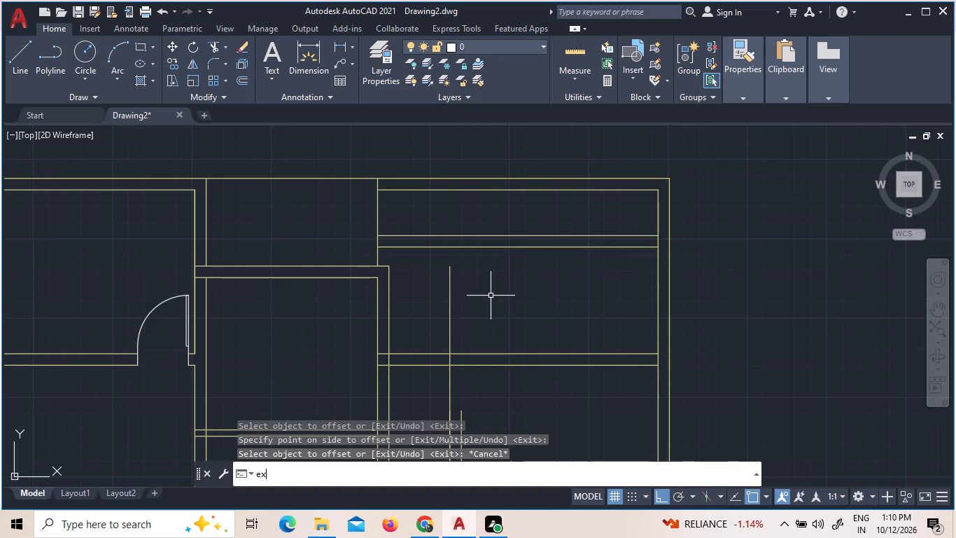
left_click(498, 305)
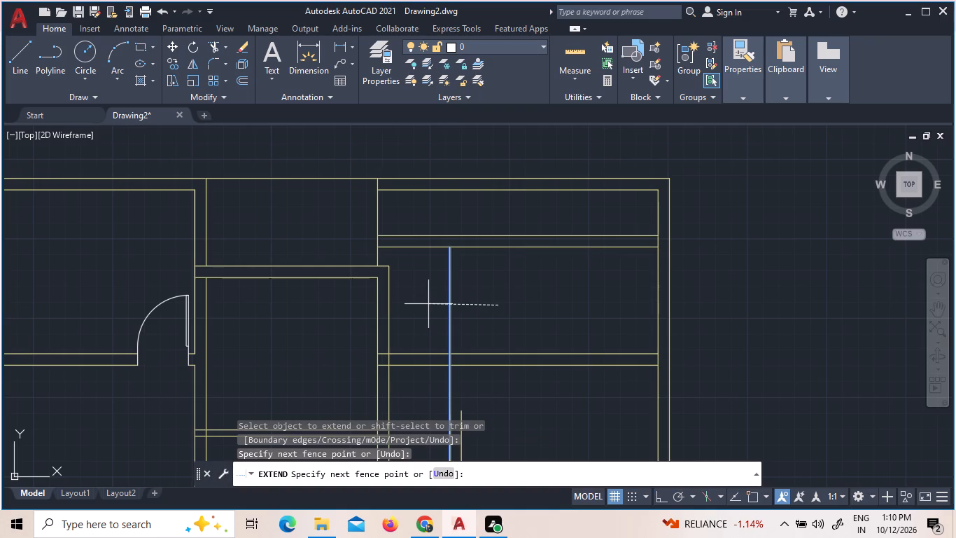
left_click(424, 279)
left_click(540, 292)
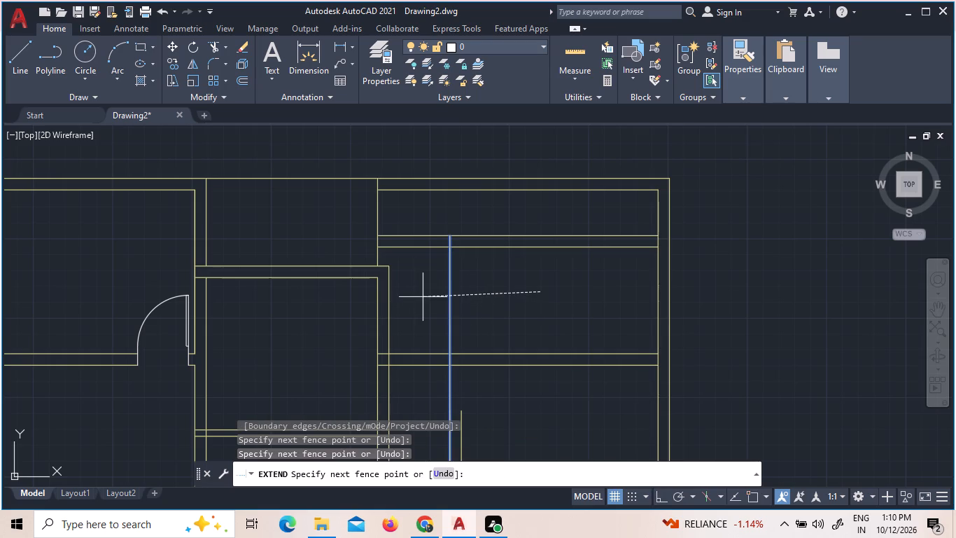
left_click(423, 297)
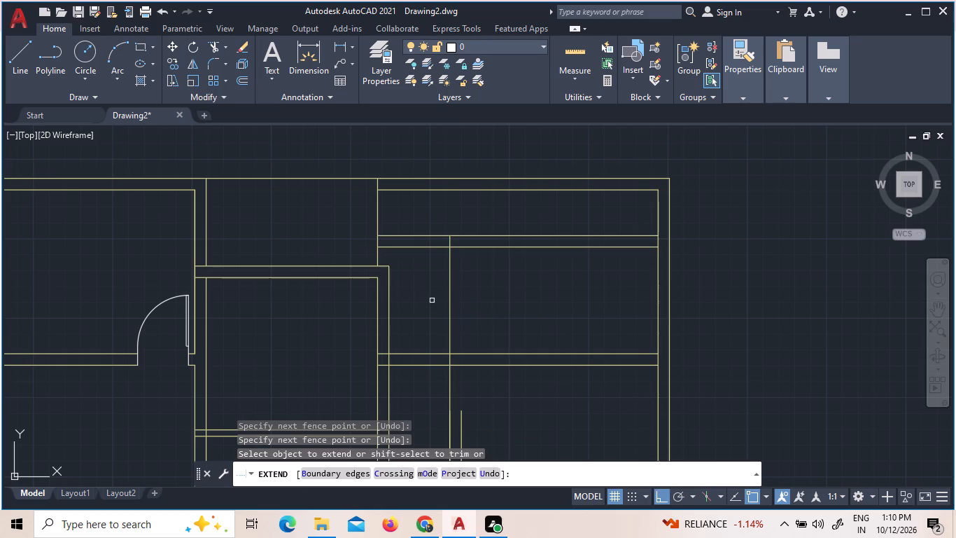
key("Escape")
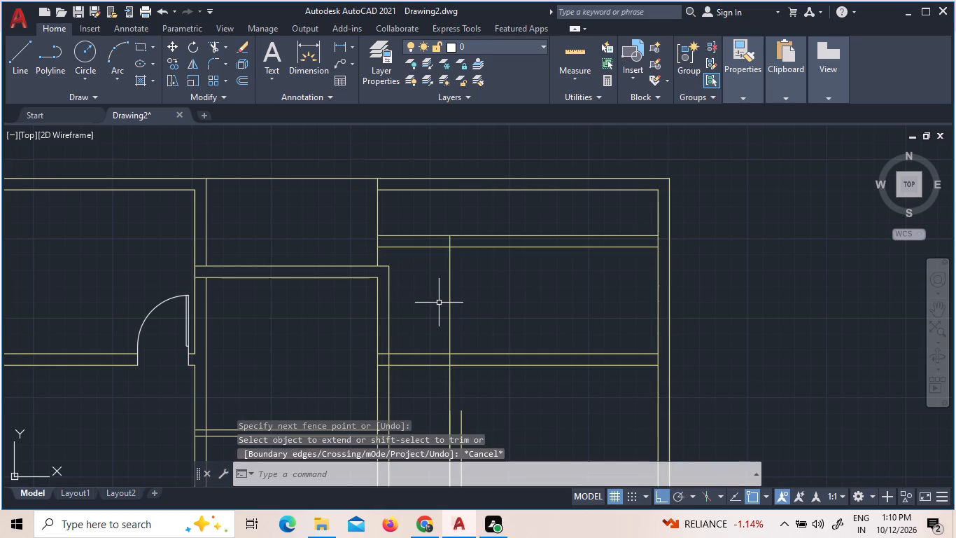
Offset the upper line of the eastern area's upper horizontal wall 4' to the south.
key("o")
key("Return")
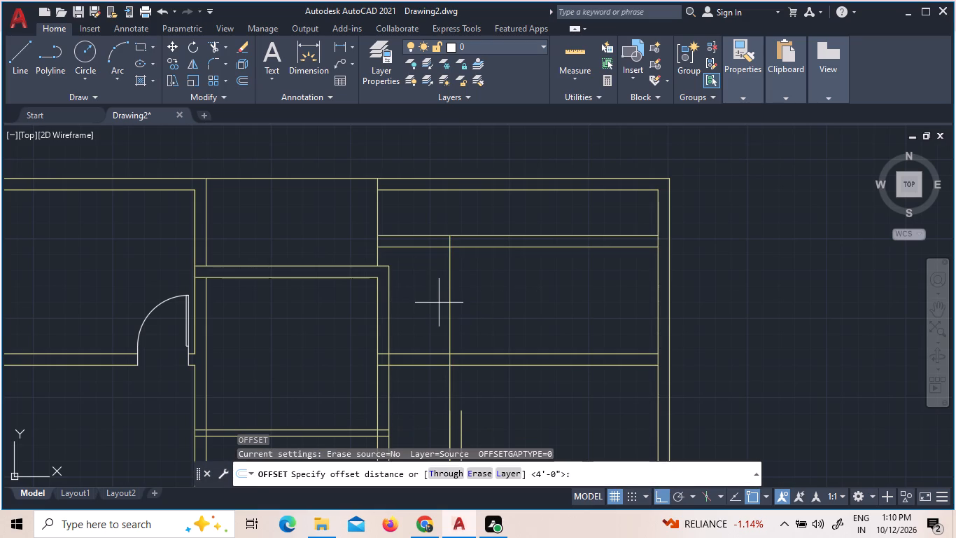
key("3")
key("apostrophe")
key("BackSpace")
key("BackSpace")
key("4")
key("apostrophe")
key("Return")
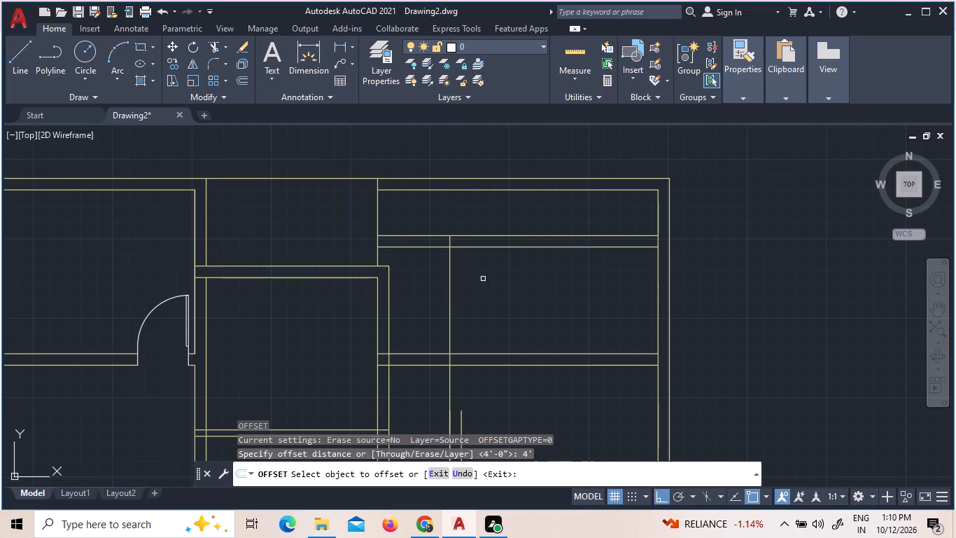
left_click(491, 237)
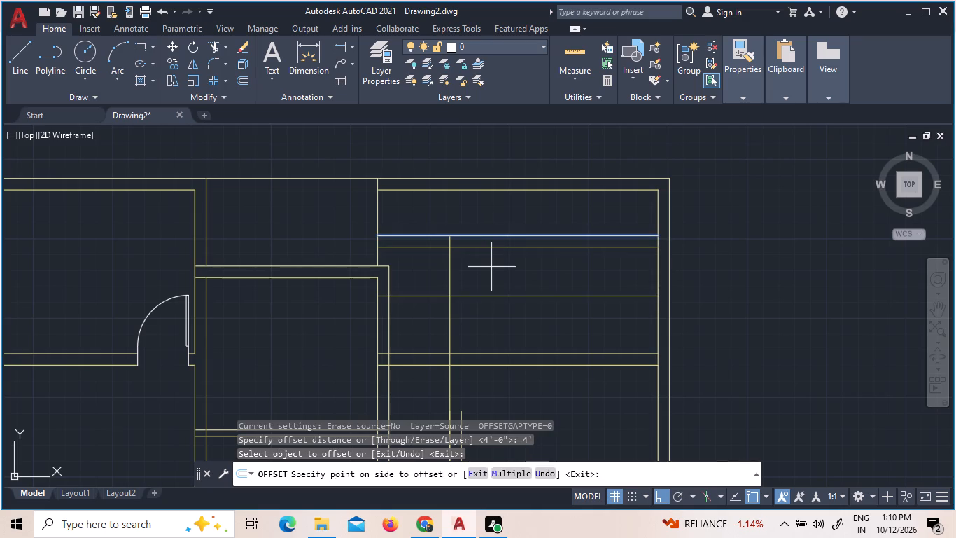
left_click(491, 267)
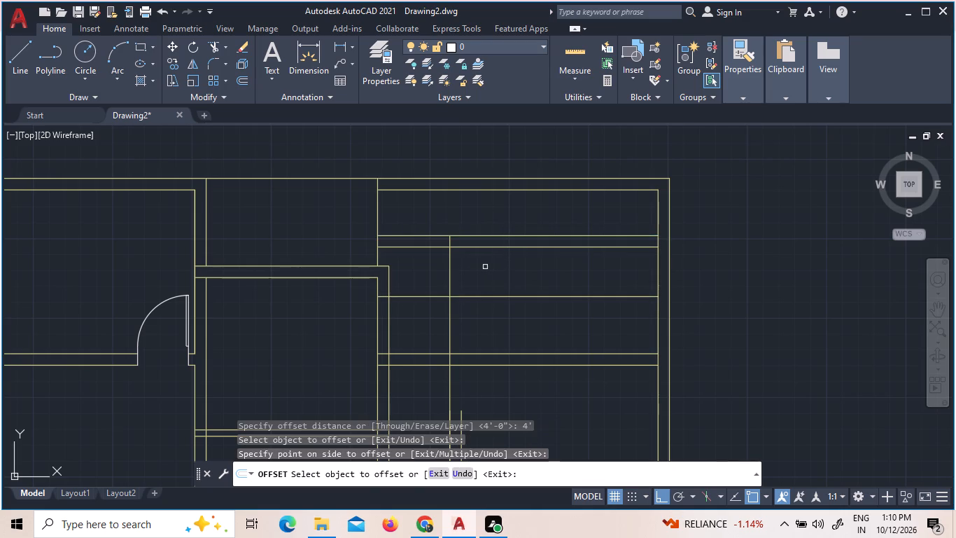
key("Escape")
Offset the new horizontal line 5" to the south and the extended vertical line 5" to the east to form thin walls.
key("o")
key("Return")
type("5\"")
key("Return")
left_click(486, 297)
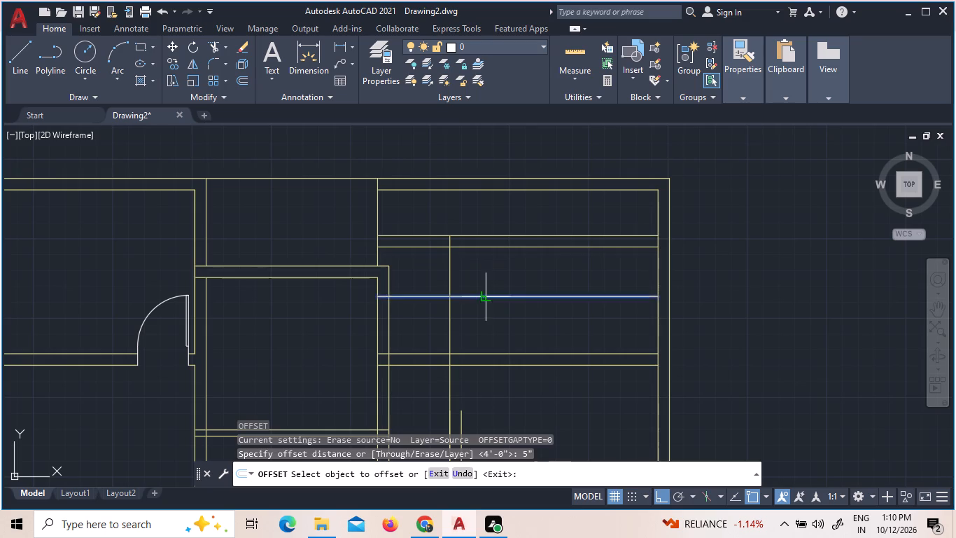
left_click(486, 303)
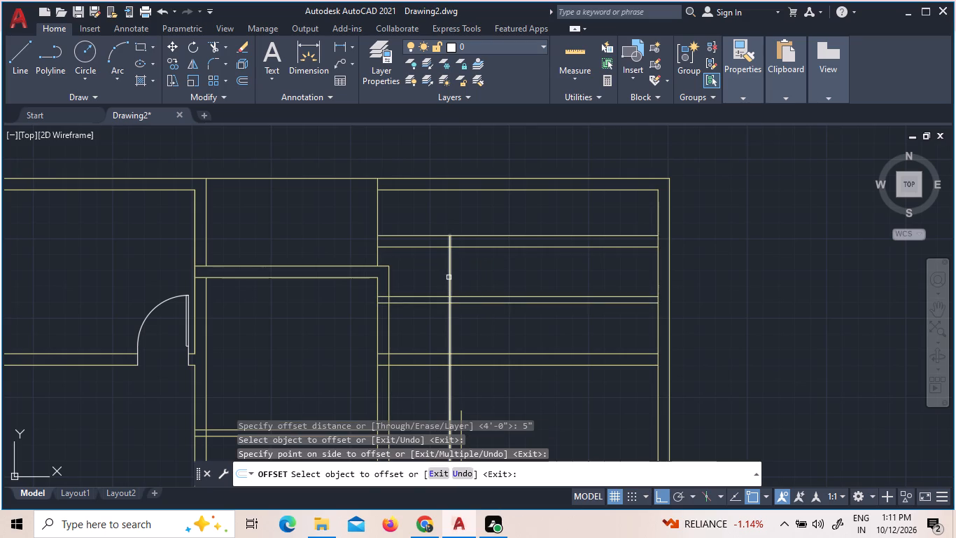
left_click(449, 277)
left_click(449, 277)
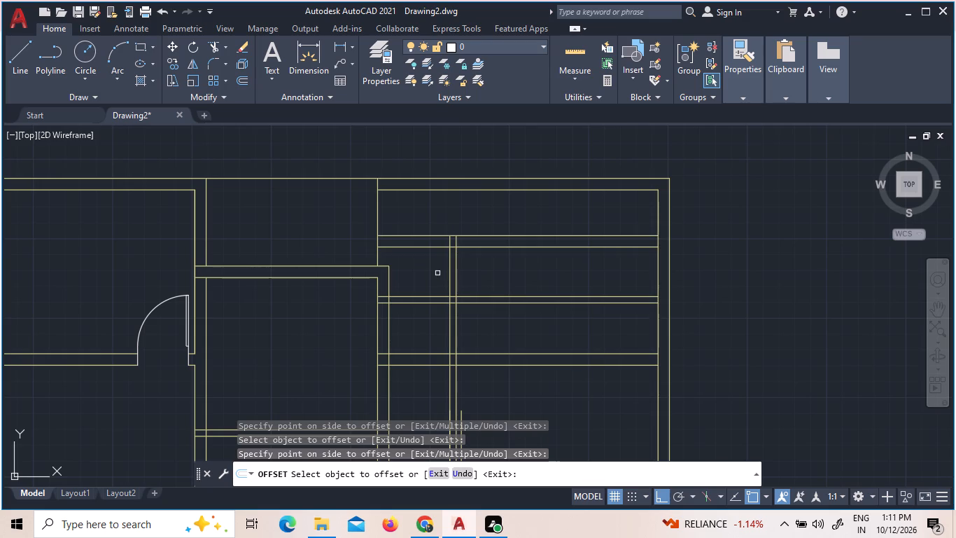
key("Escape")
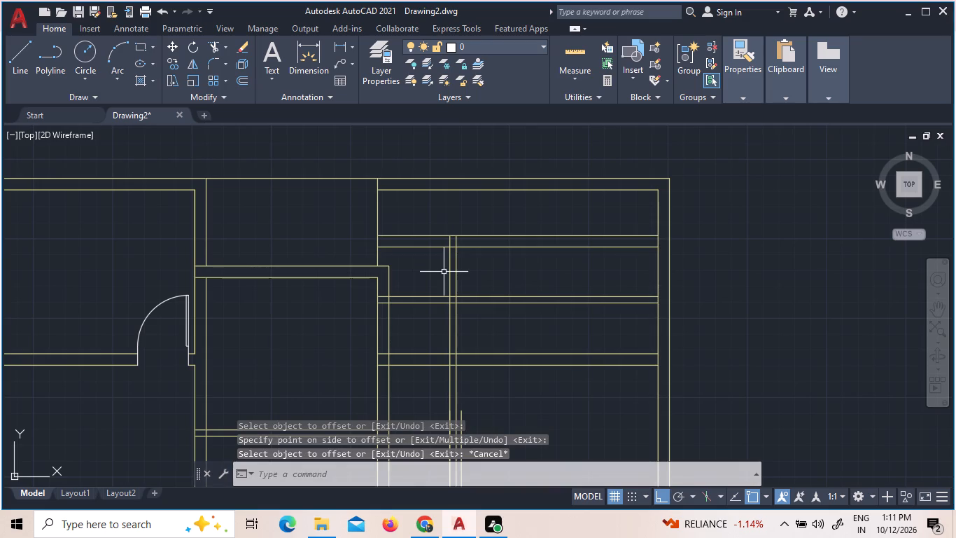
Offset the western line of the new 5" vertical wall 3' to the east.
key("t")
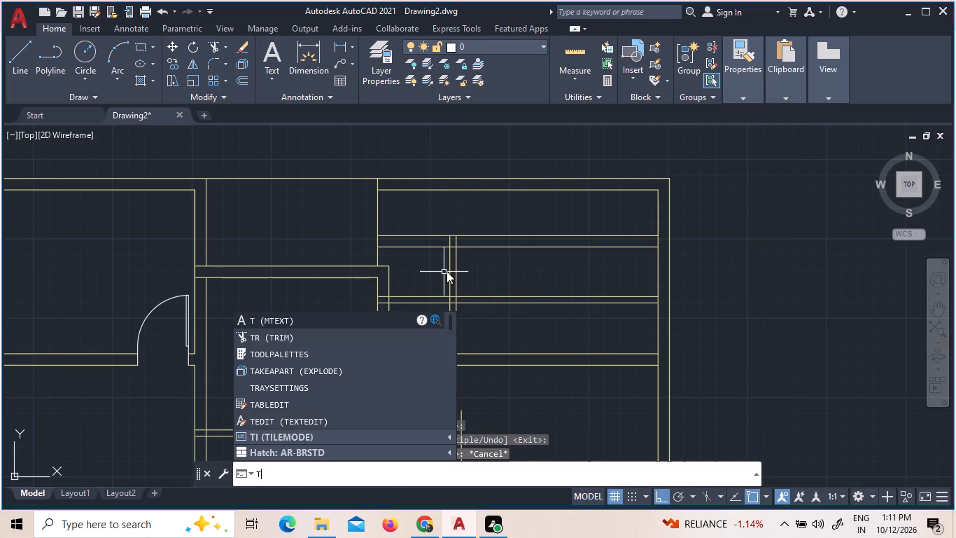
key("Escape")
key("o")
key("Return")
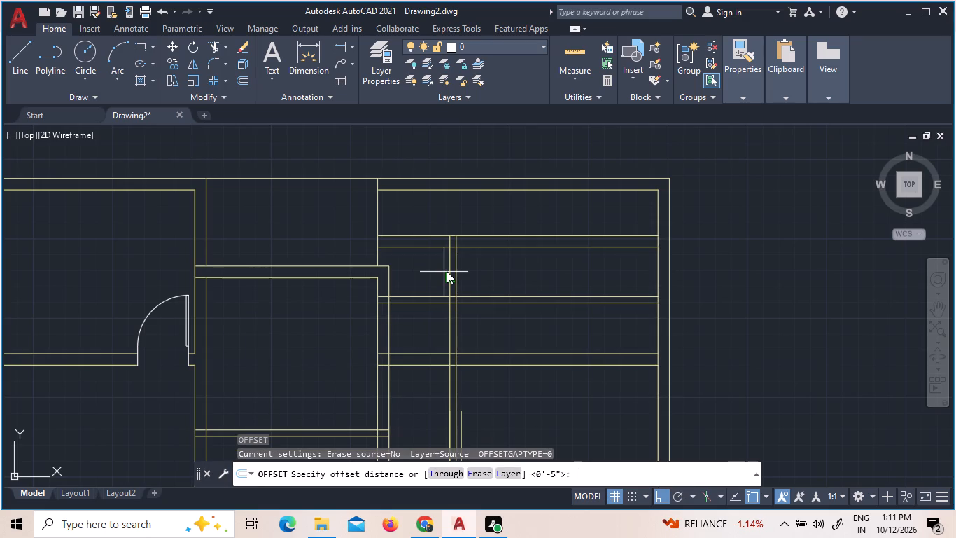
key("3")
key("apostrophe")
key("Return")
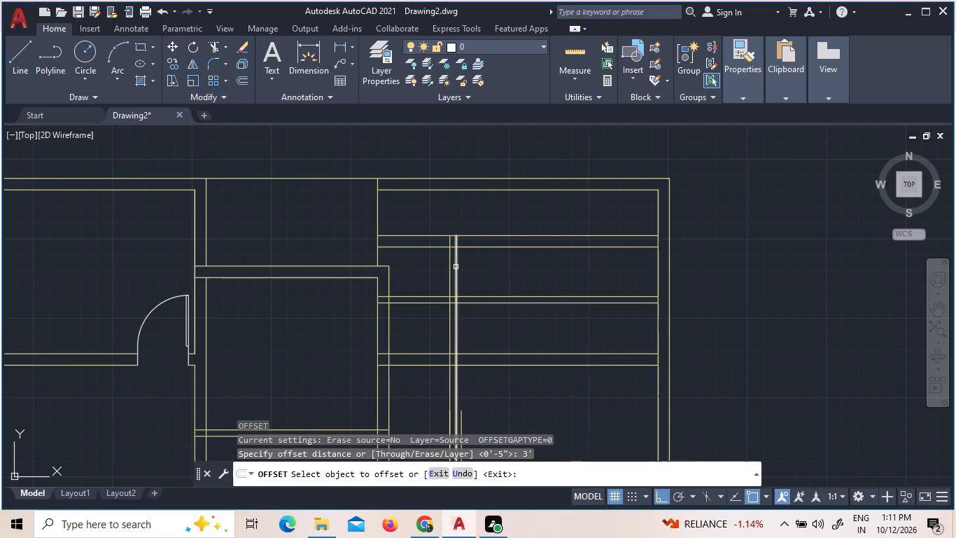
left_click(449, 265)
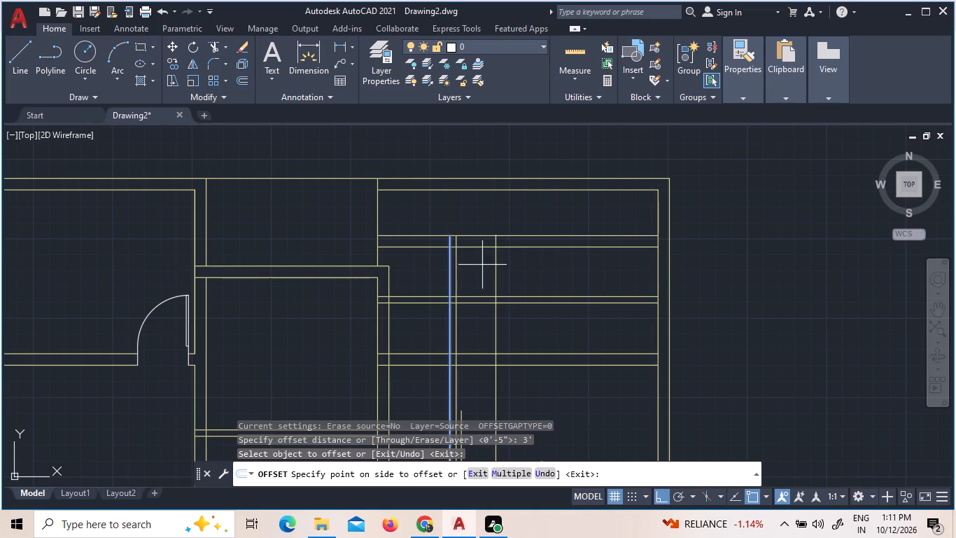
left_click(482, 265)
key("Escape")
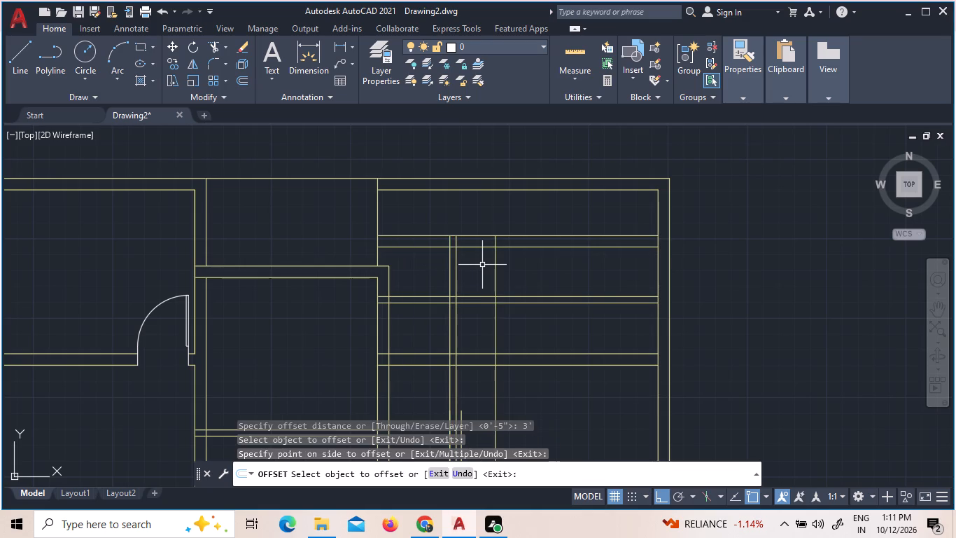
Offset the newest vertical line 5" to the east to form a second thin vertical wall.
key("o")
key("Return")
key("5")
key("shift+quotedbl")
key("Return")
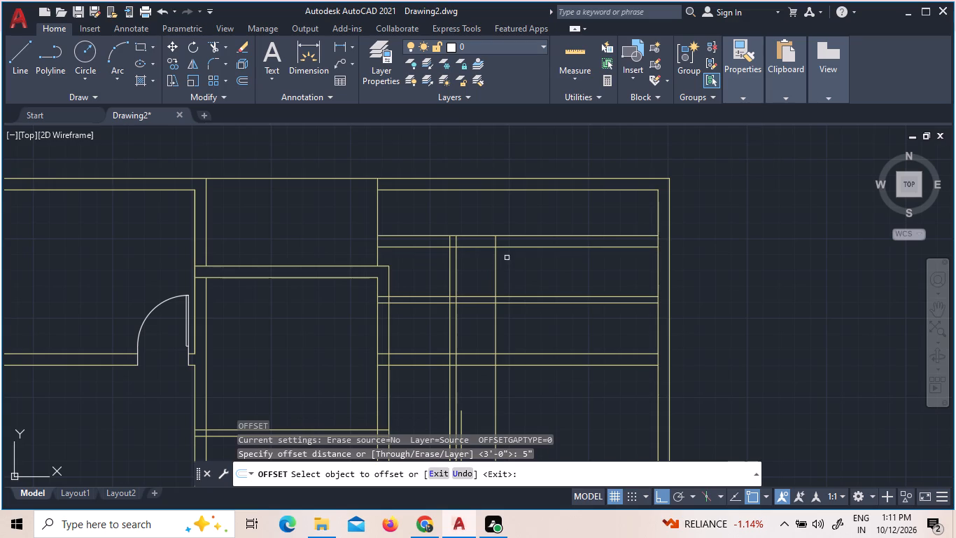
left_click(495, 259)
left_click(506, 260)
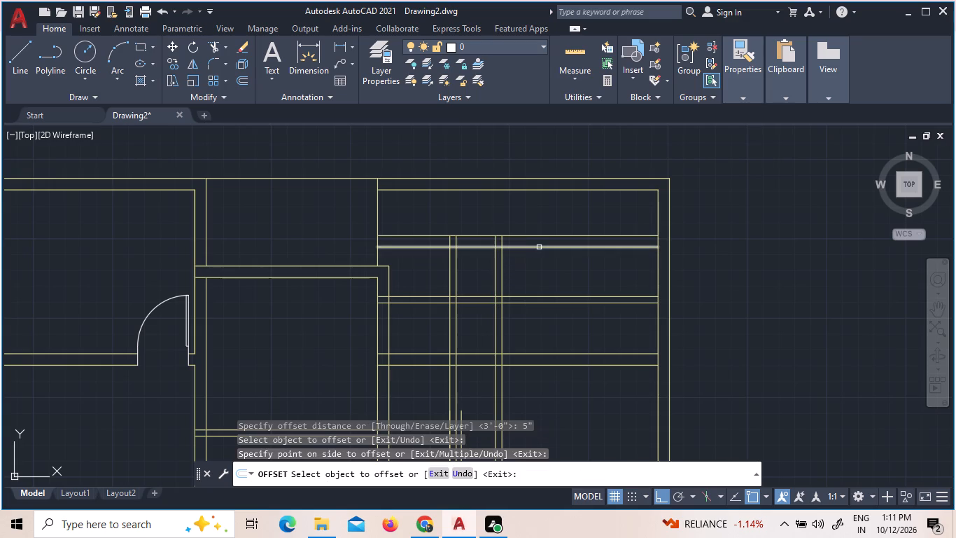
Trim away the 5" horizontal wall's lines west of the first thin vertical wall, back to the middle rooms' east wall.
type("tr")
key("space")
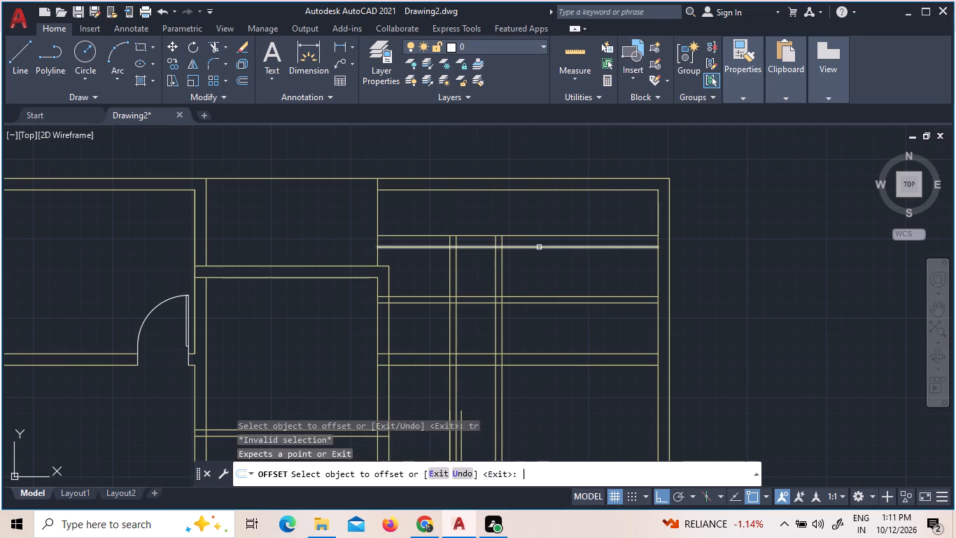
key("space")
type("tr")
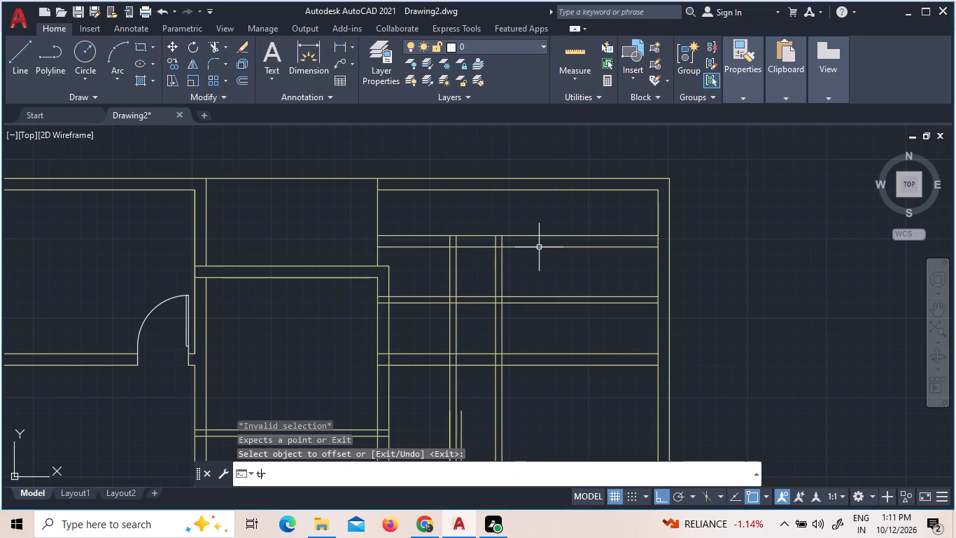
key("space")
key("space")
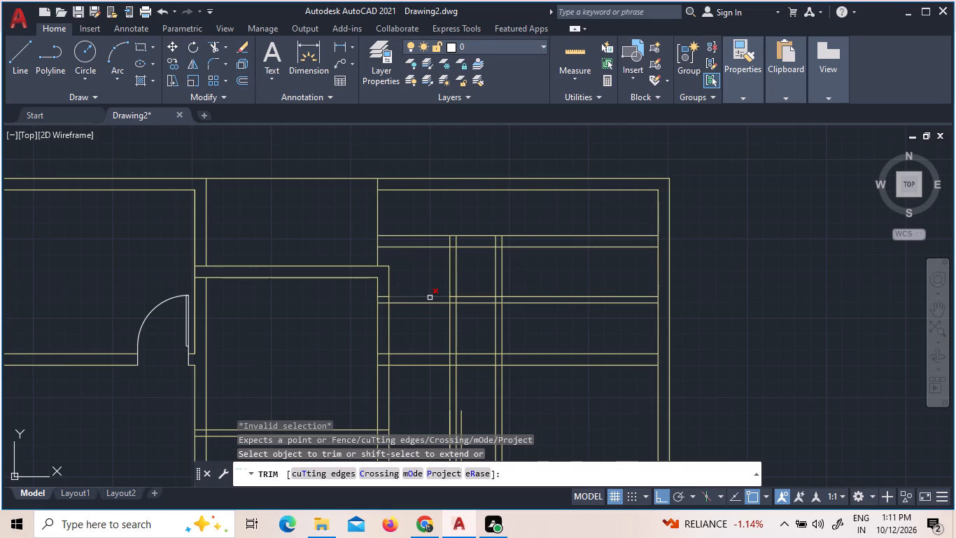
left_click(384, 294)
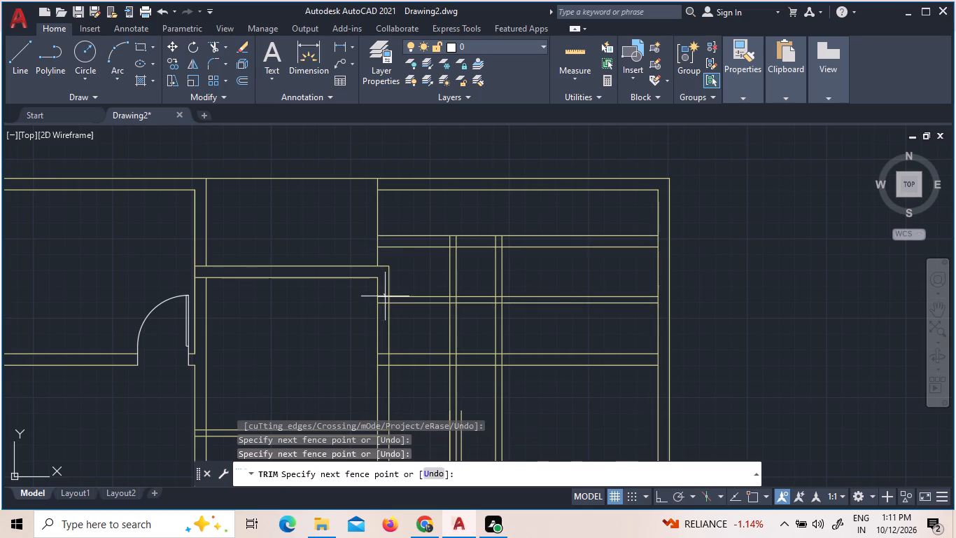
left_click(386, 305)
left_click(409, 312)
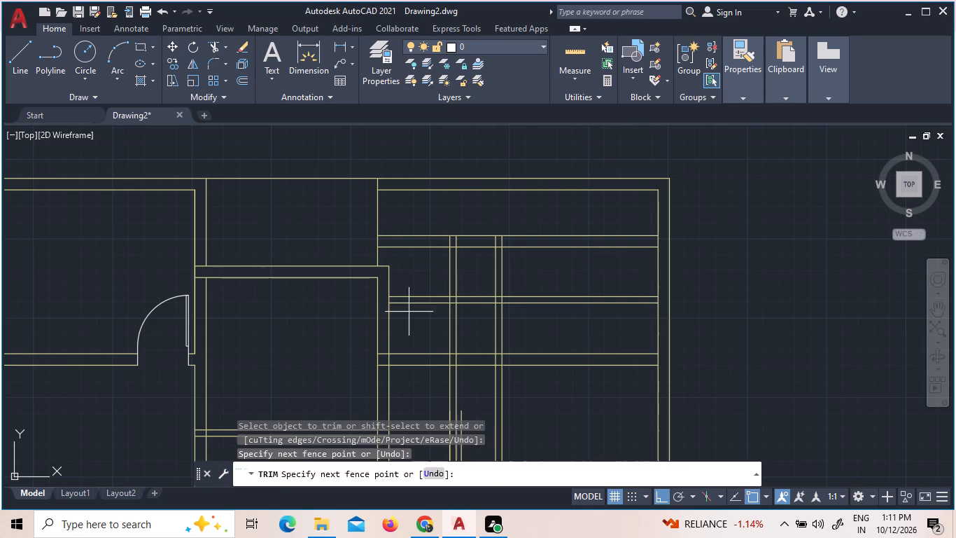
left_click(412, 256)
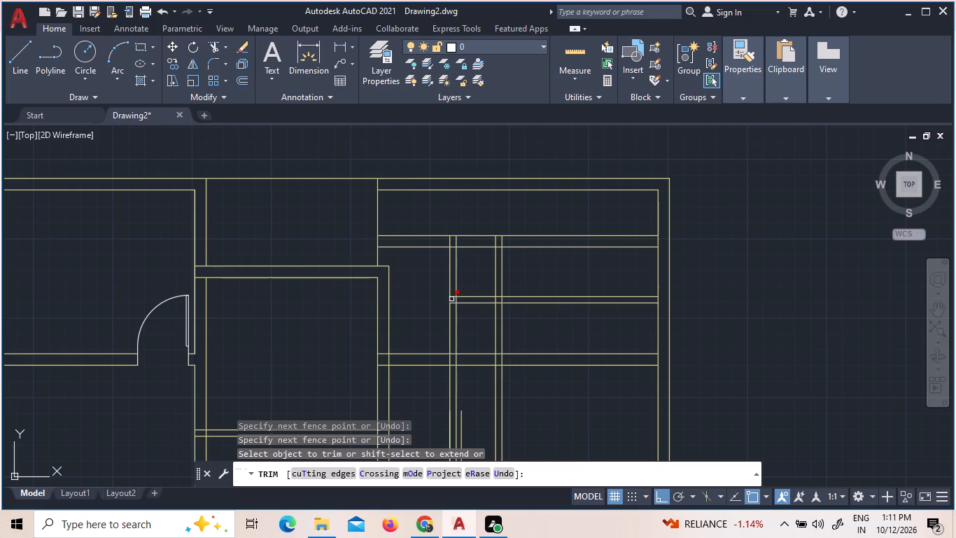
Trim the first thin vertical wall below the 5" horizontal wall, down to the next horizontal wall, leaving a clean corner.
left_click(451, 299)
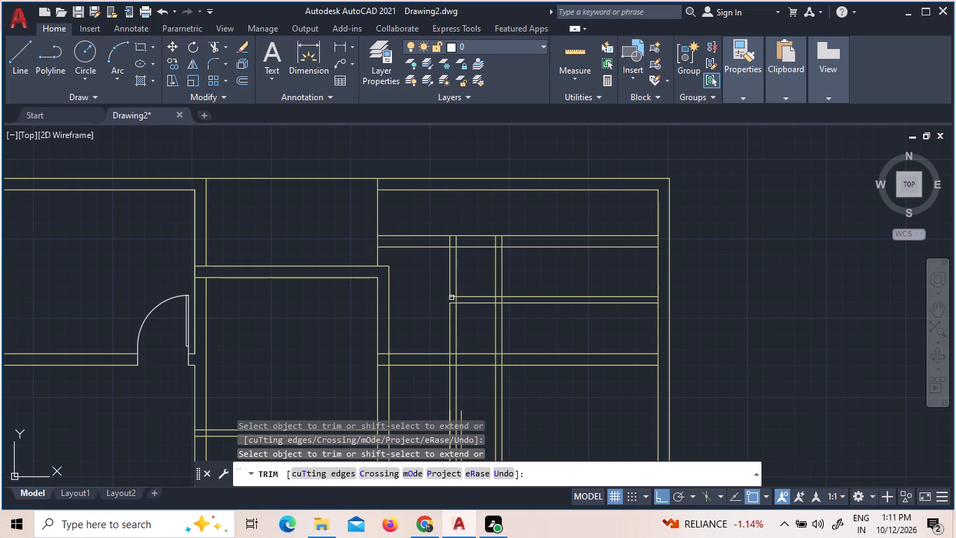
left_click(437, 313)
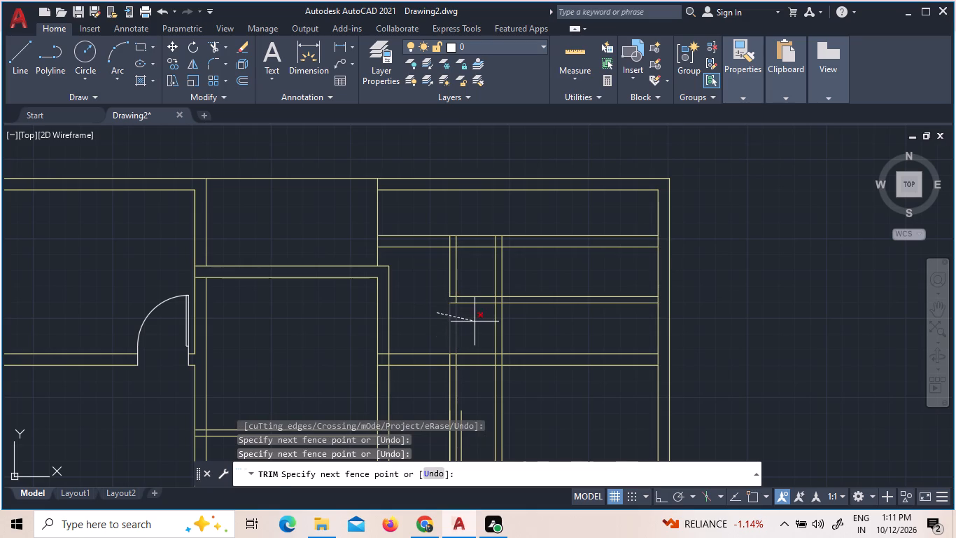
left_click(475, 322)
left_click(449, 303)
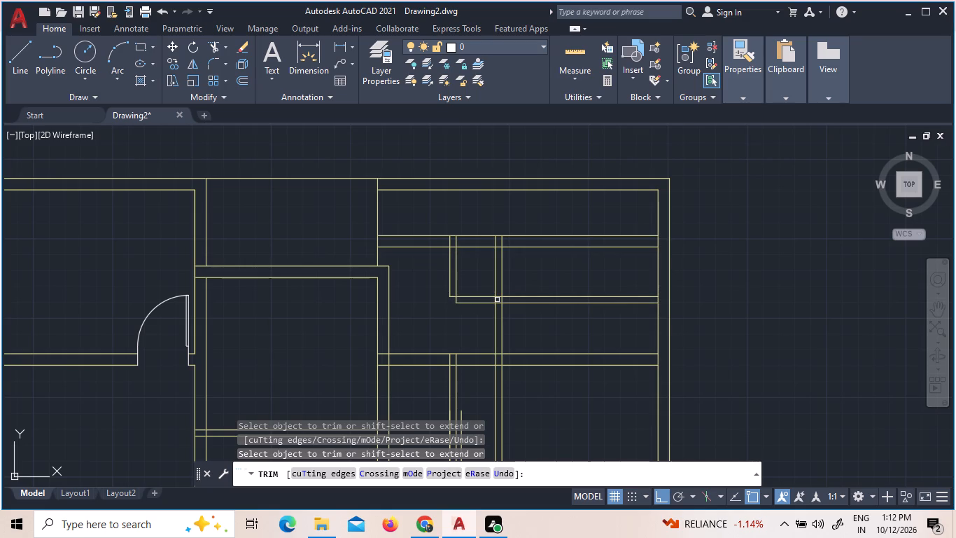
Trim the line pieces where the 5" horizontal wall crosses the second thin vertical wall and meets the east outer wall.
left_click(501, 299)
left_click(495, 299)
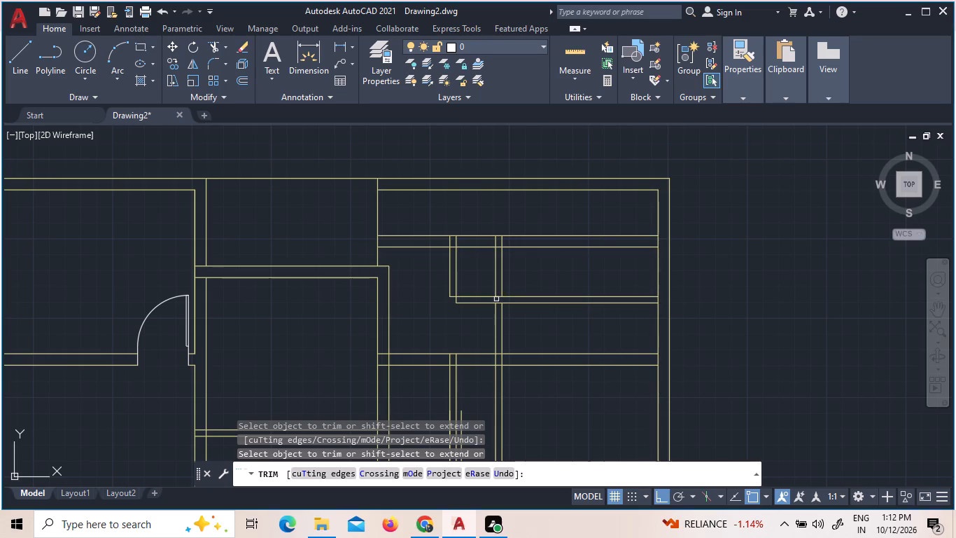
left_click(499, 297)
left_click(500, 305)
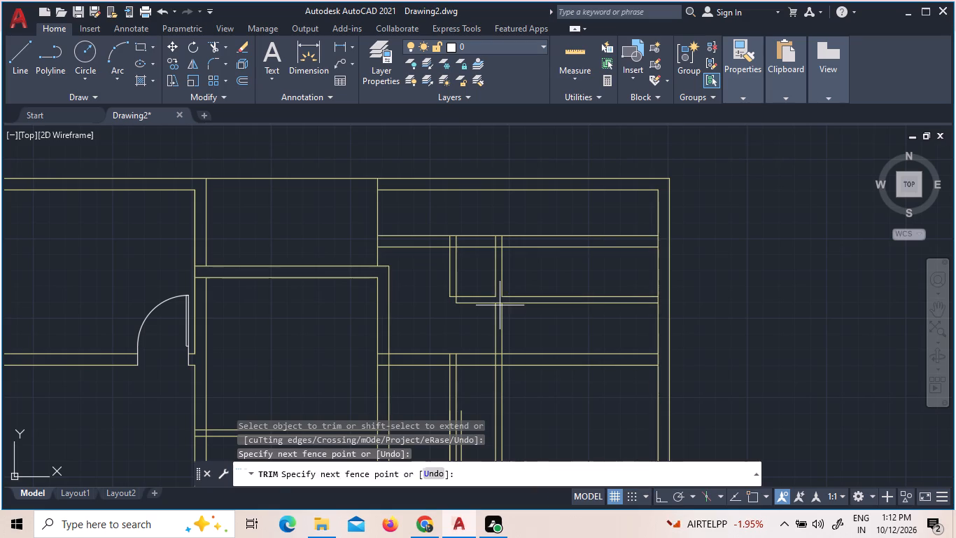
left_click(500, 300)
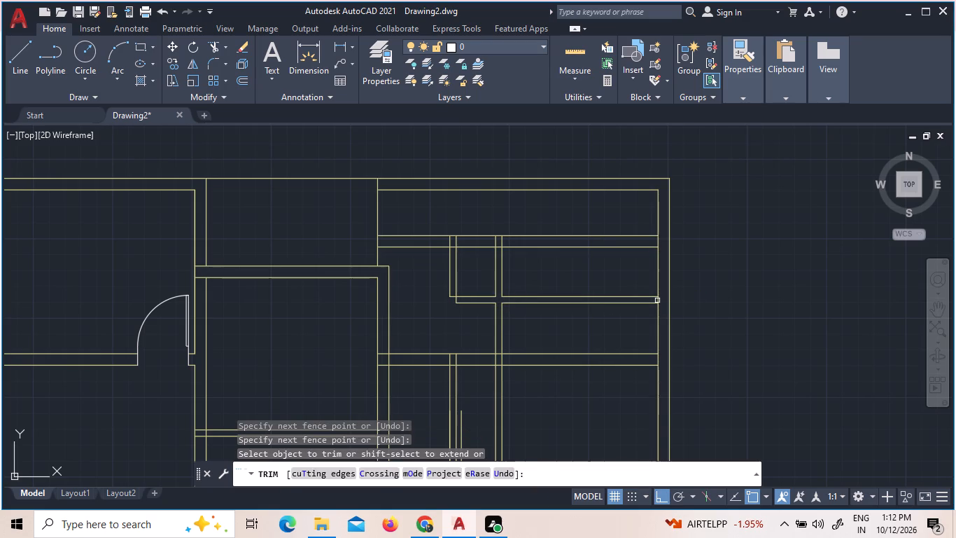
left_click(657, 301)
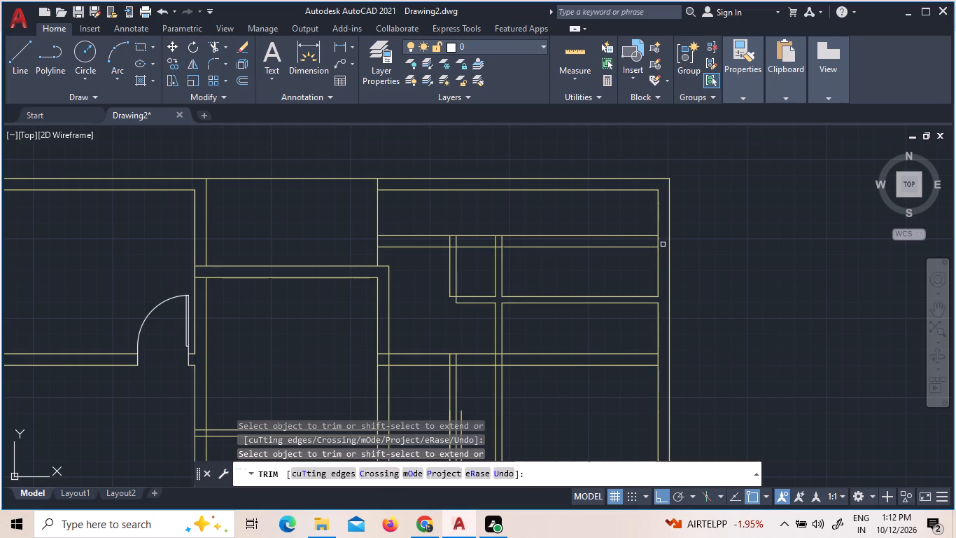
Trim the east outer wall's inner line between the two lines of the 9" horizontal wall meeting it.
left_click(658, 242)
Trim away the 5" horizontal wall east of the second thin vertical wall, and that vertical wall down to the next horizontal wall.
left_click(546, 333)
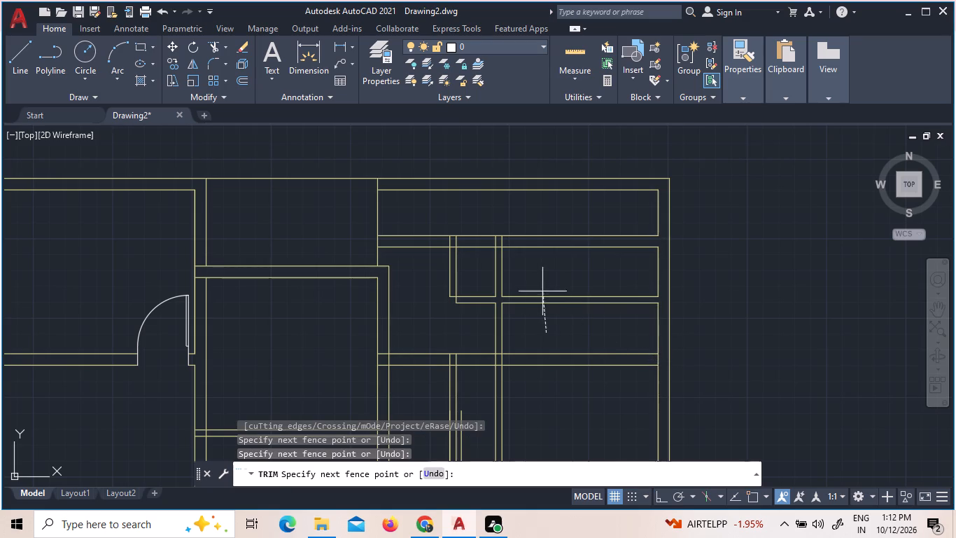
left_click(540, 283)
left_click(516, 317)
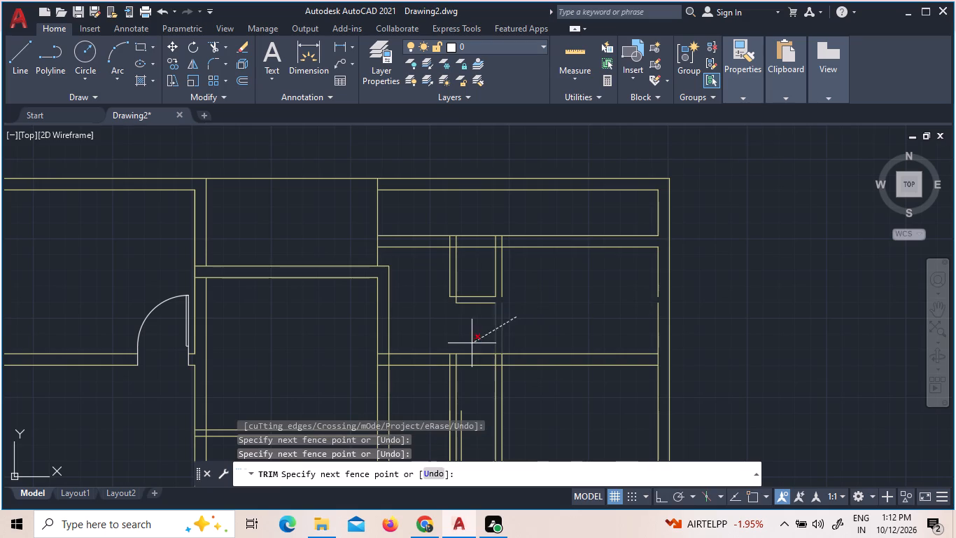
left_click(464, 345)
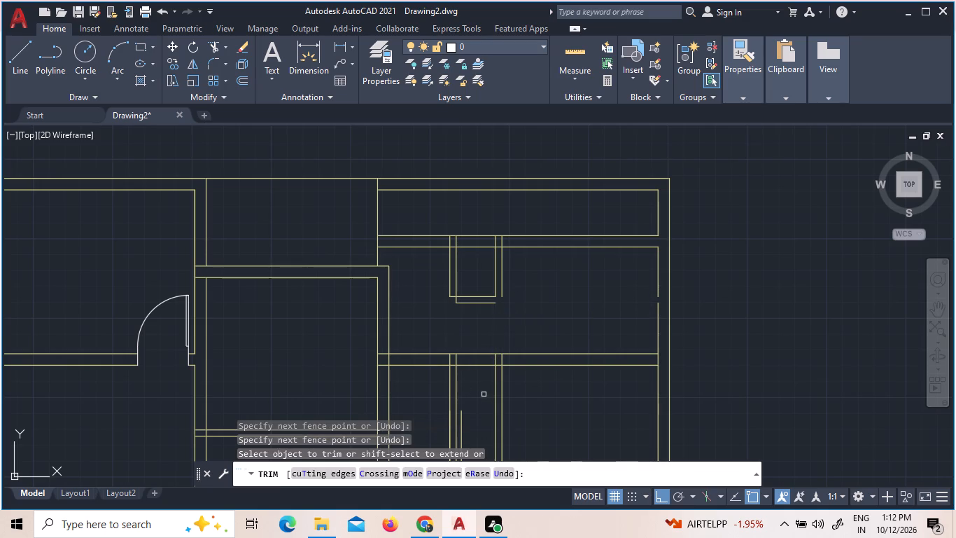
key("Escape")
key("Escape")
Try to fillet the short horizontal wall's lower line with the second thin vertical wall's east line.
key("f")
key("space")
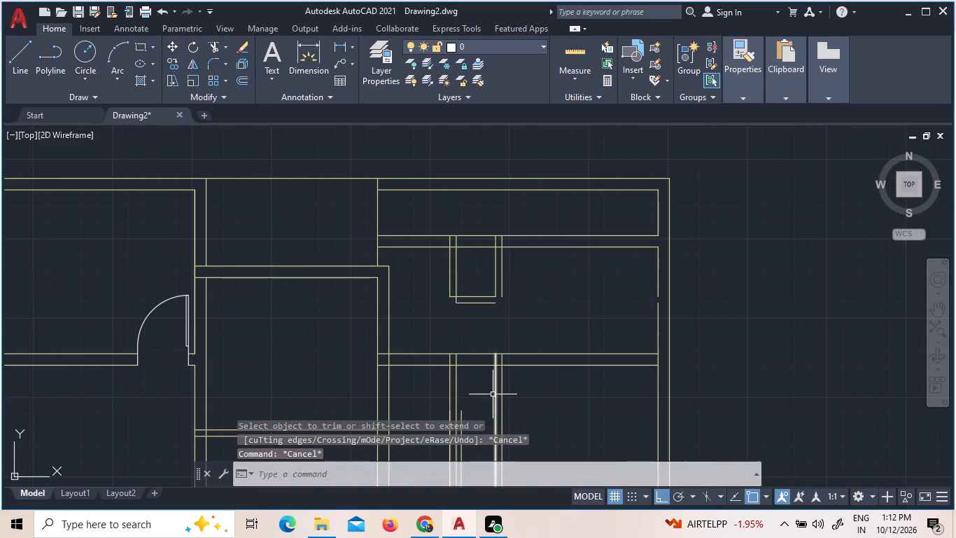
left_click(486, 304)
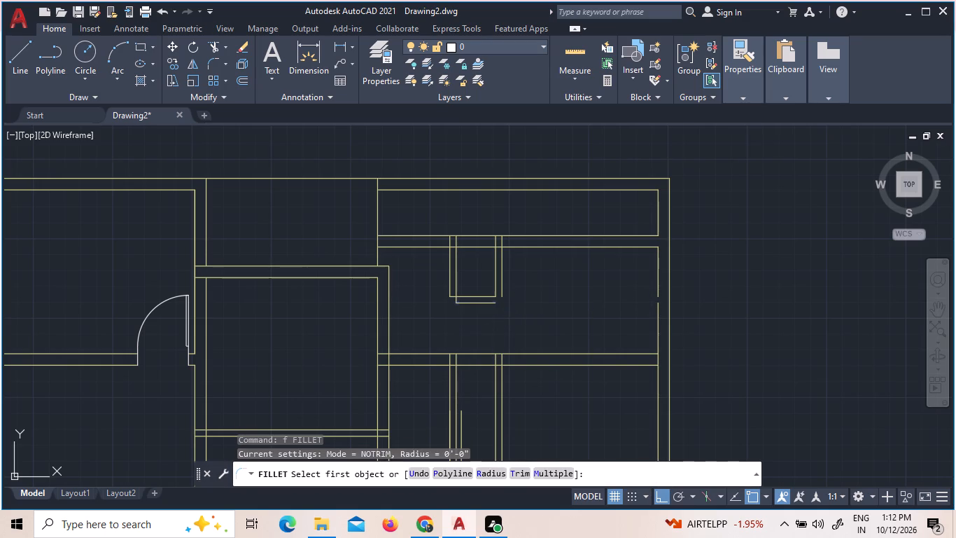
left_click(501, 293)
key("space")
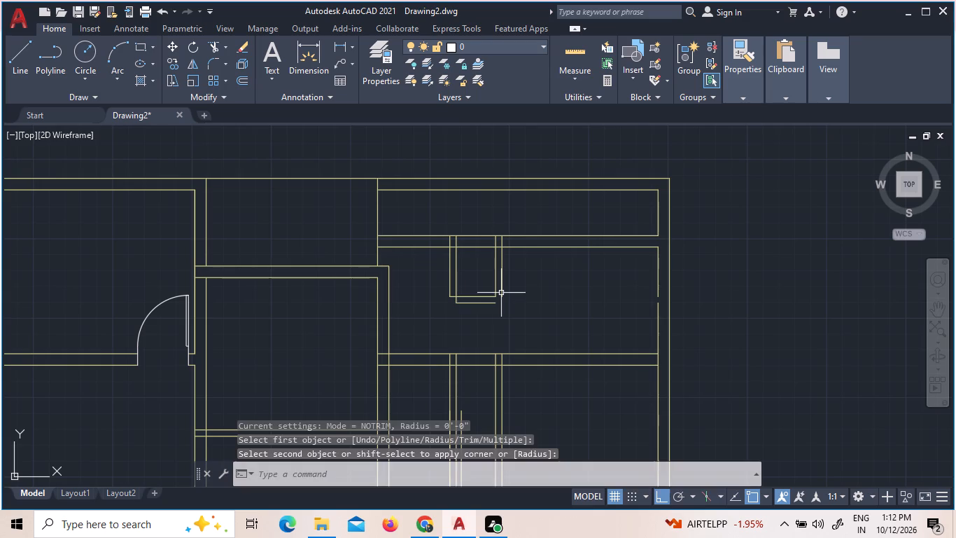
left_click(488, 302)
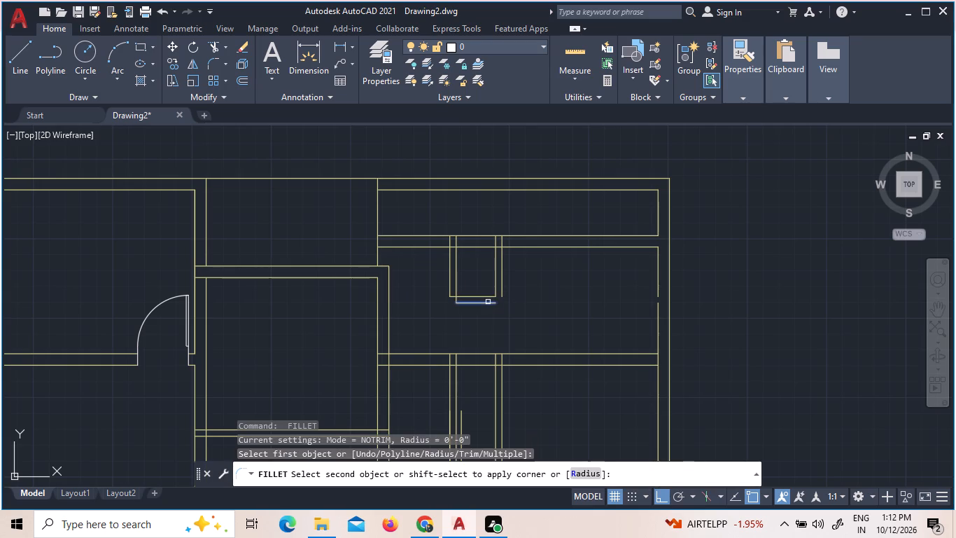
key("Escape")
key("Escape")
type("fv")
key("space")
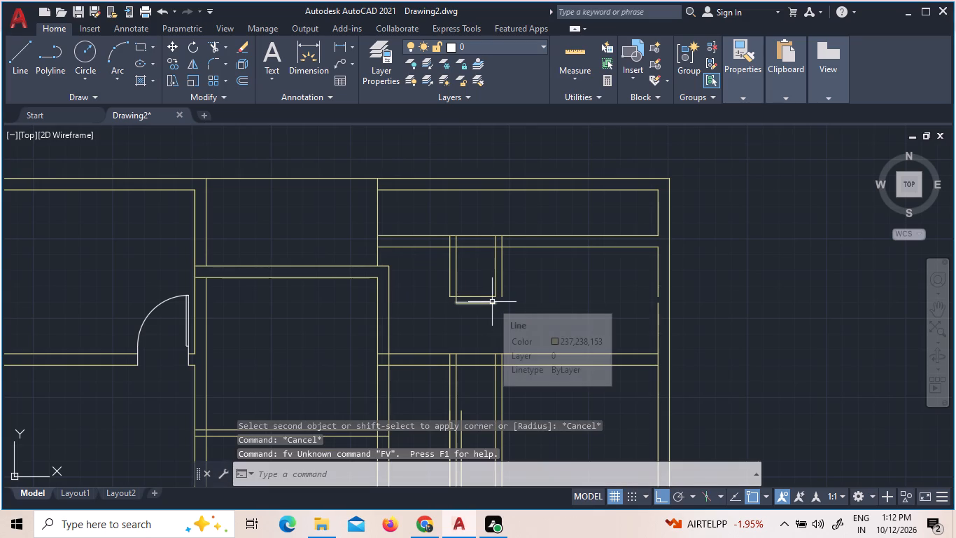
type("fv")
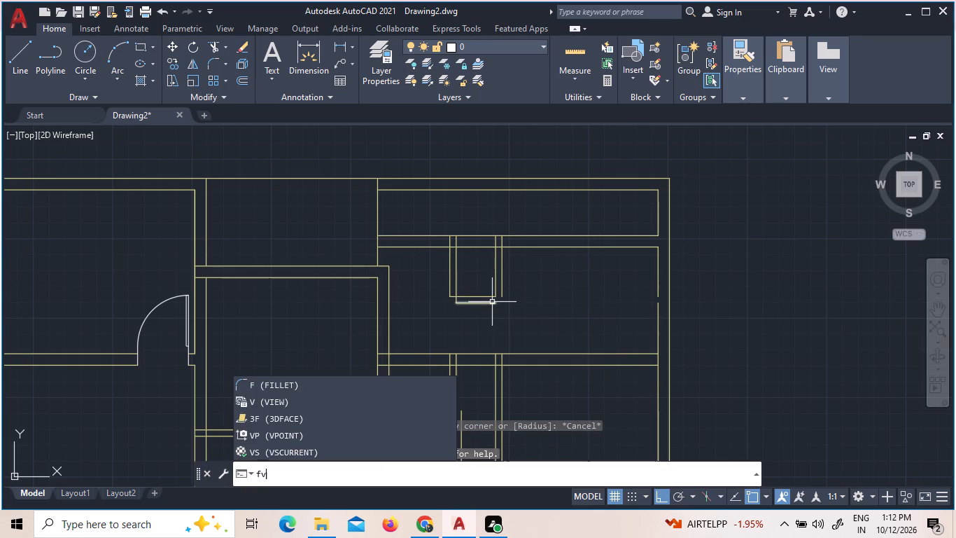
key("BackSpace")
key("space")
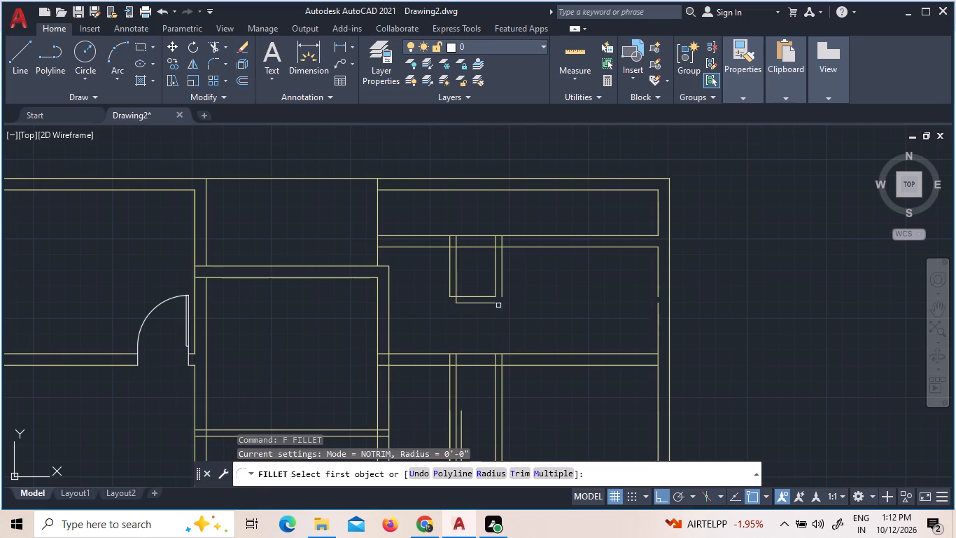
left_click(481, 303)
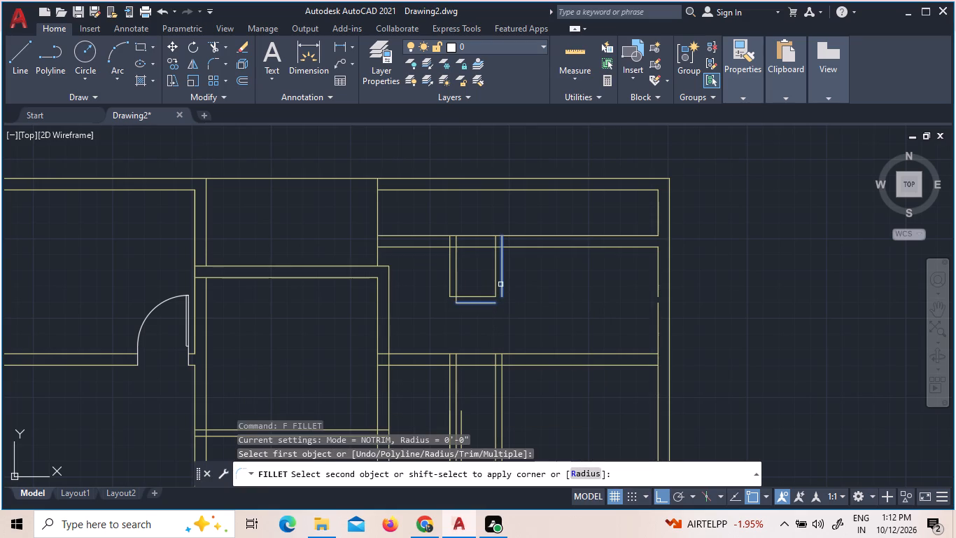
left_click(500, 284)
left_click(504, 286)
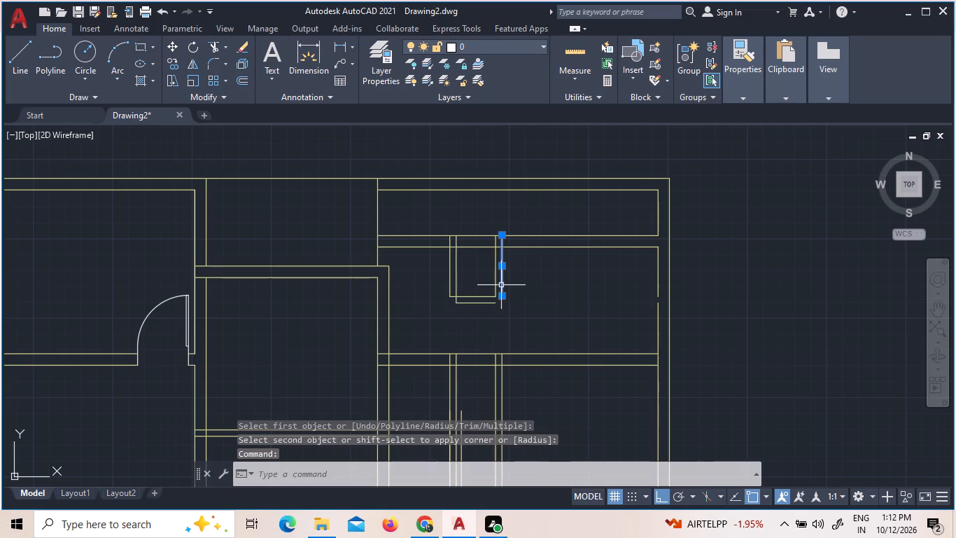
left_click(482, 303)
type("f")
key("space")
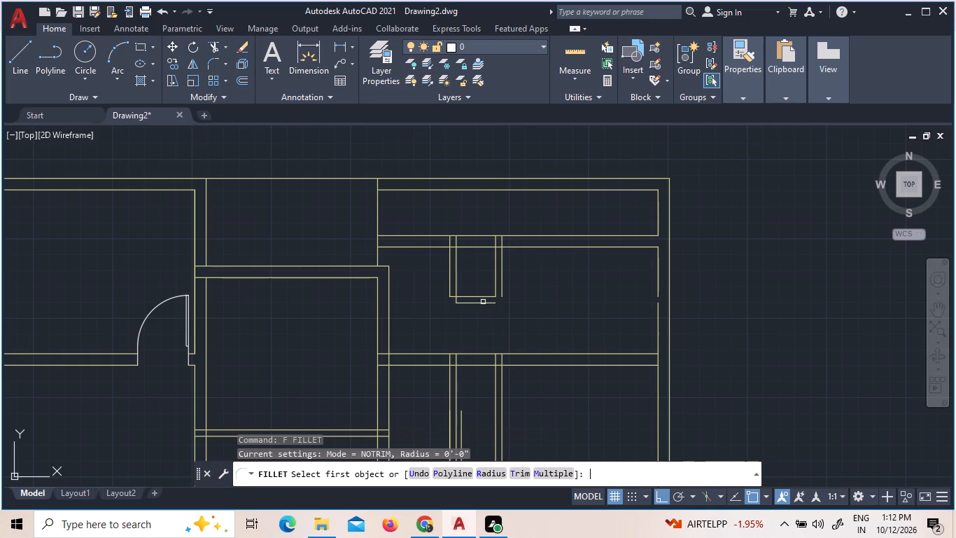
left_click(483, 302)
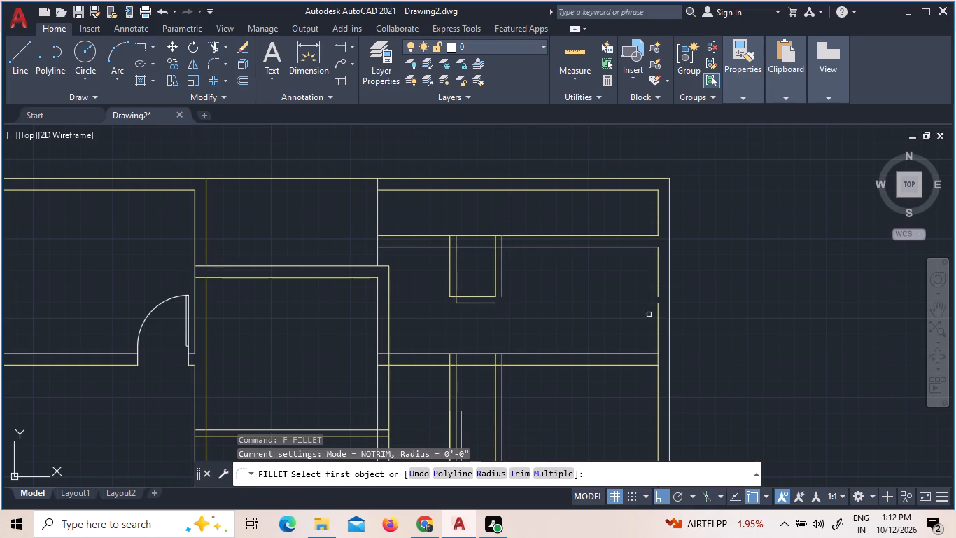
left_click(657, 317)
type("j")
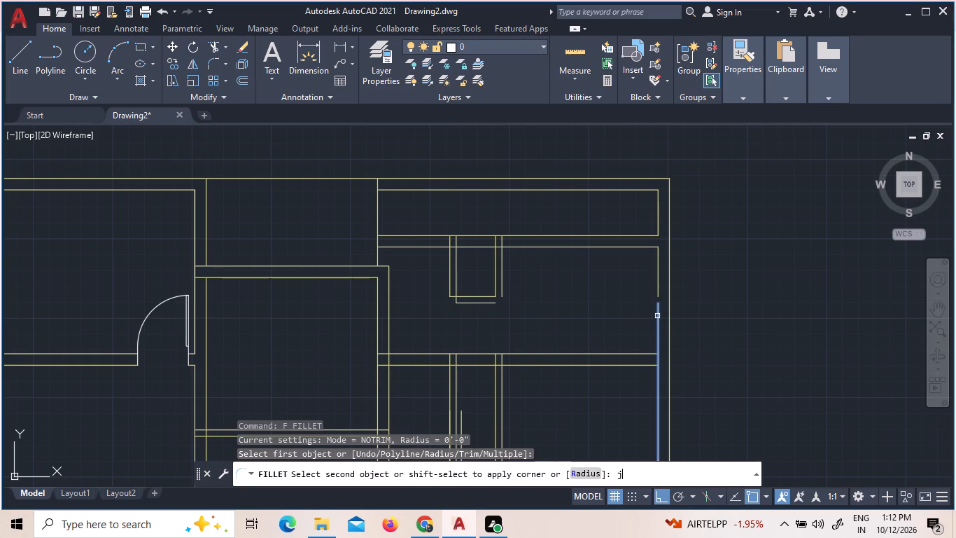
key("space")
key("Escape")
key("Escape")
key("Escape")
Join the two pieces of the east outer wall's inner line across the gap left by the removed 5" wall.
type("j")
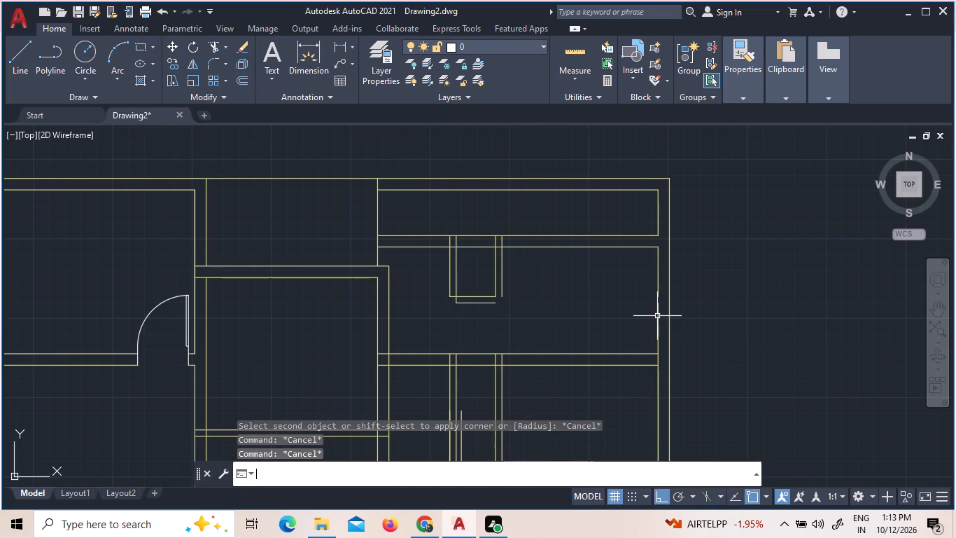
key("space")
left_click(657, 316)
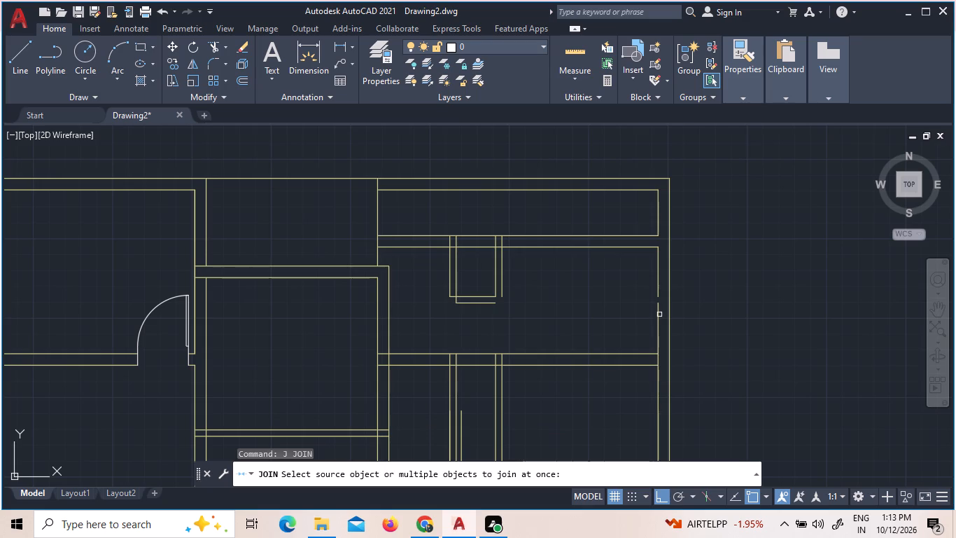
left_click(660, 314)
left_click(655, 286)
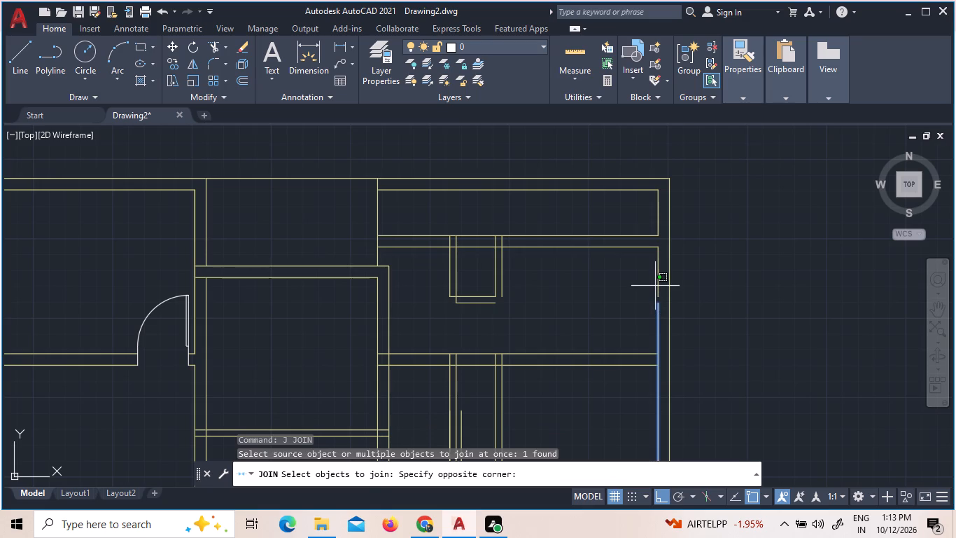
left_click(659, 286)
left_click(659, 286)
left_click(656, 284)
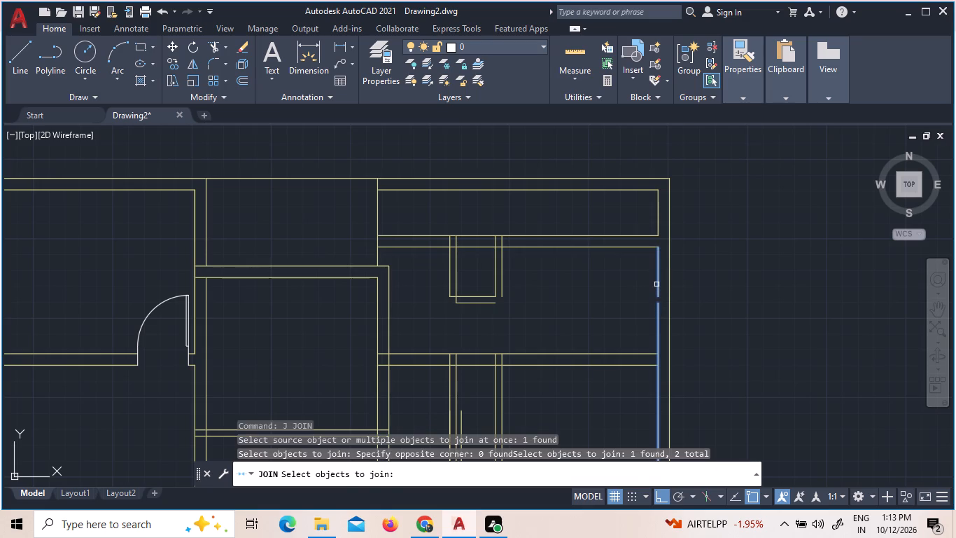
key("space")
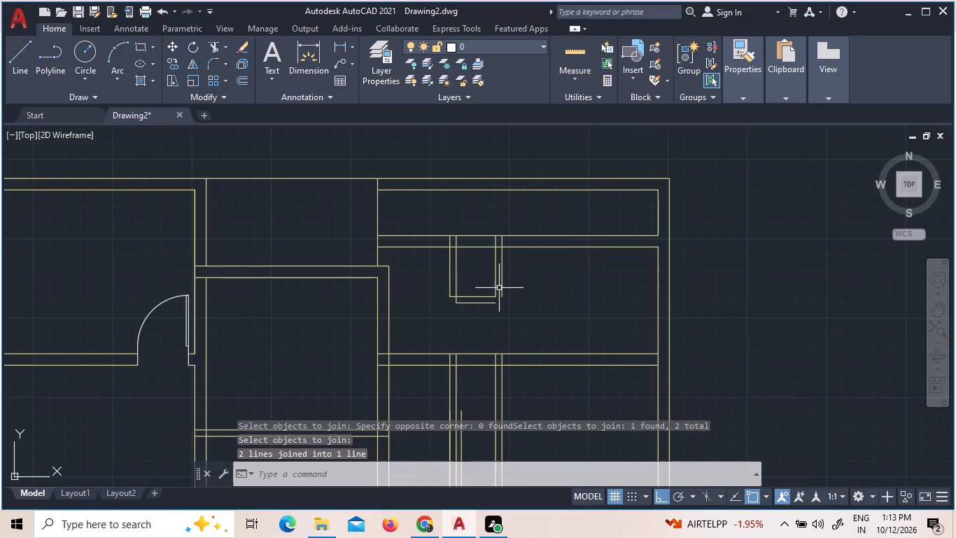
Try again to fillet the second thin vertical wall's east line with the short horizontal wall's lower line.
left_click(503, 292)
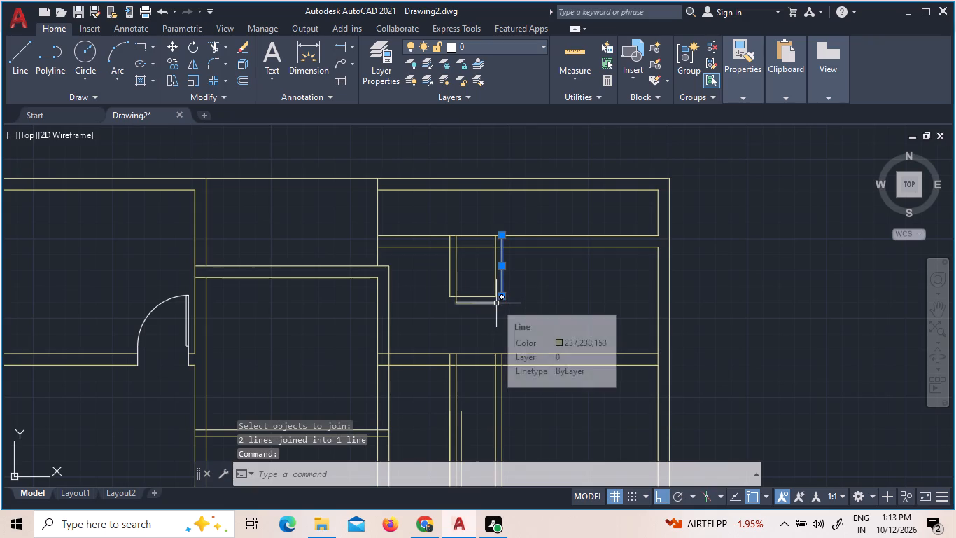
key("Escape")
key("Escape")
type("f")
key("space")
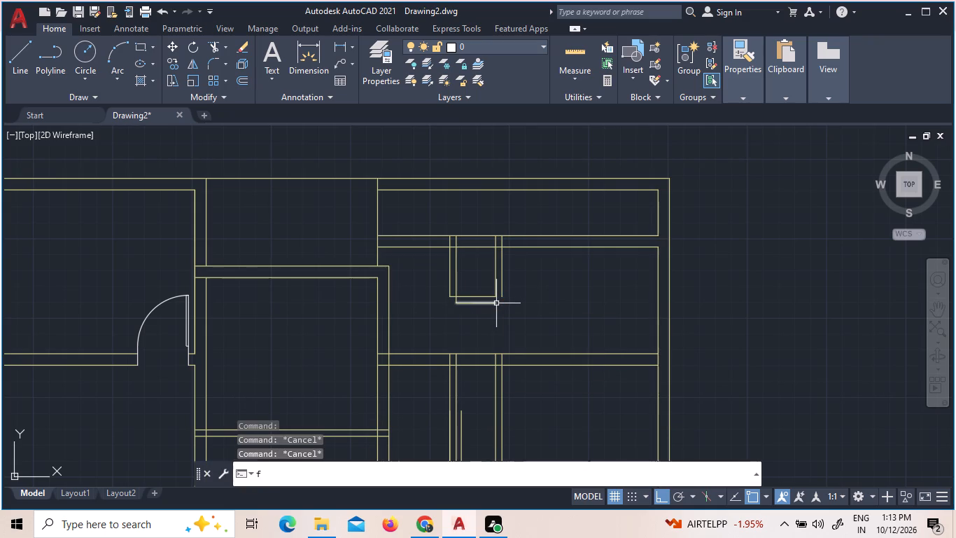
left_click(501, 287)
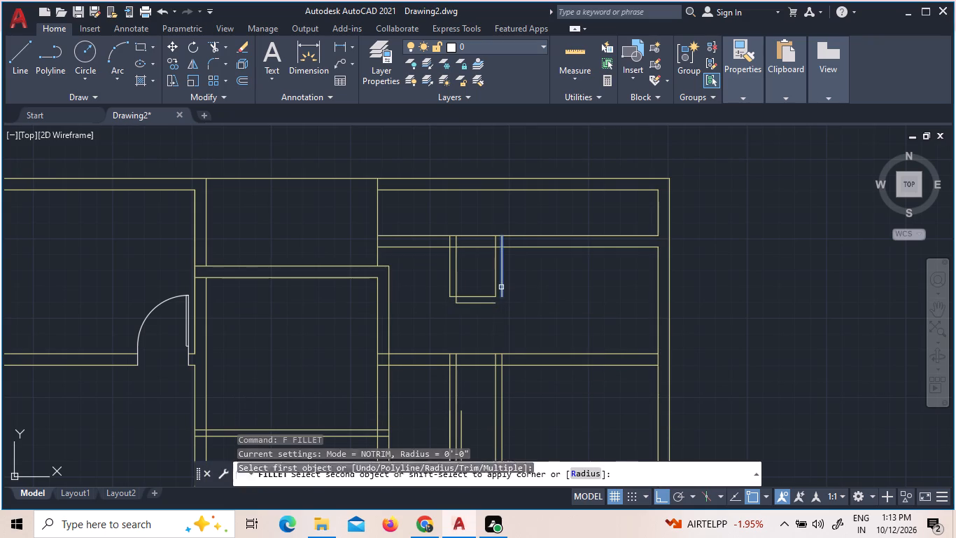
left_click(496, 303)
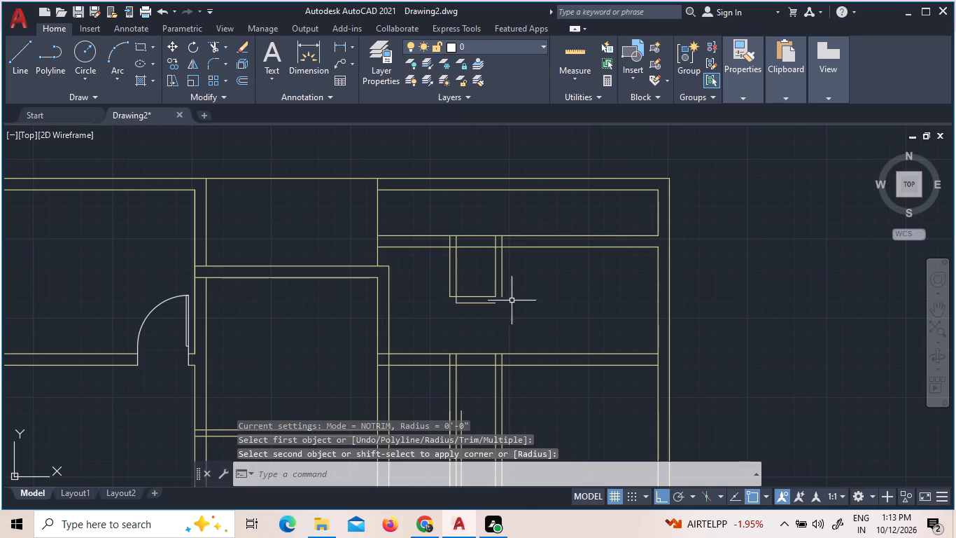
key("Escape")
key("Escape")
Extend the second thin vertical wall's east line south to the next horizontal wall, and the short wall's lower line east to meet it.
type("ex")
key("space")
key("space")
left_click(522, 298)
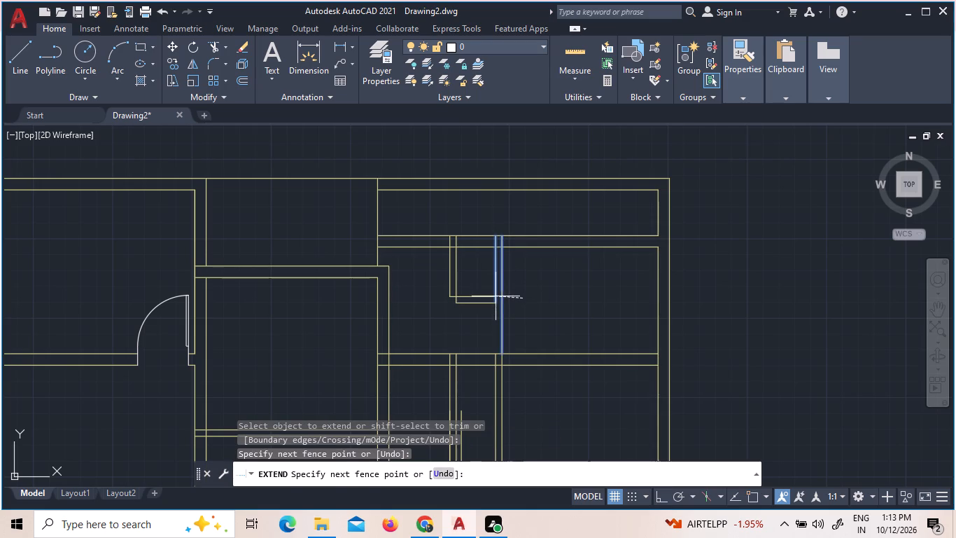
left_click(499, 287)
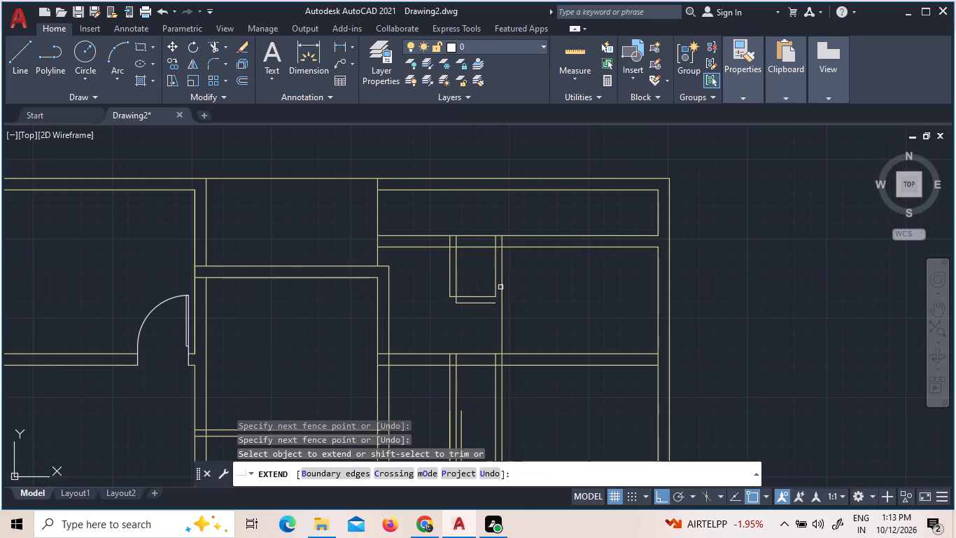
left_click(485, 304)
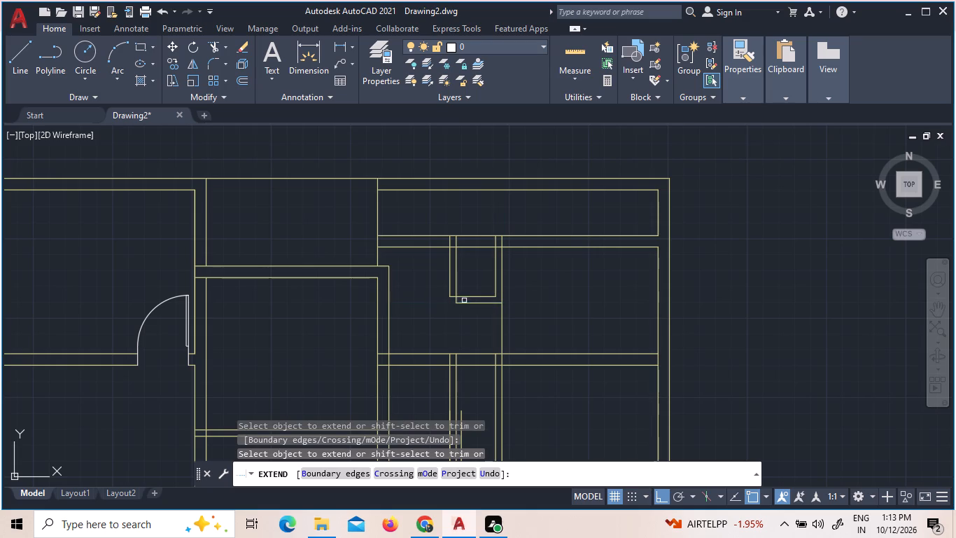
Extend the first thin vertical wall's west line south to the next horizontal wall, and the short wall's lower line west to meet it.
left_click(451, 287)
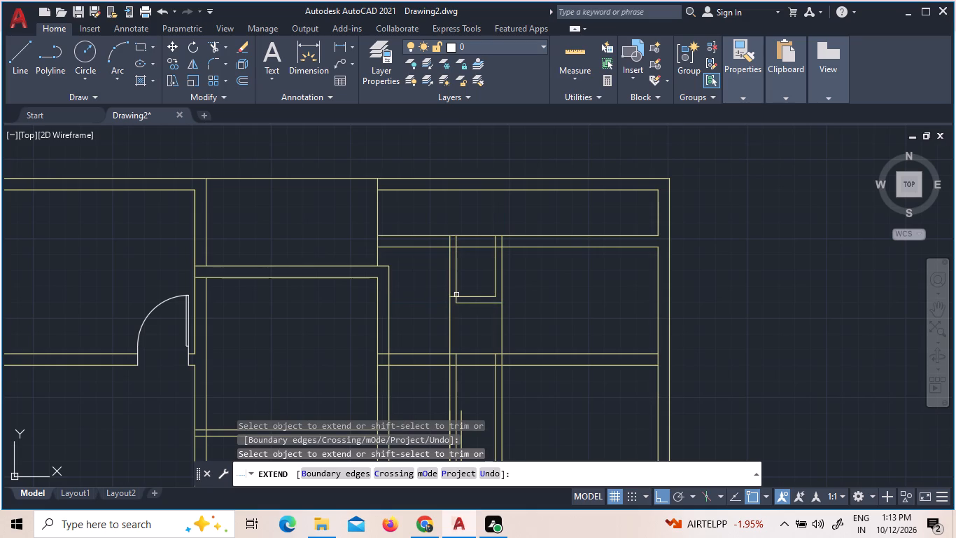
left_click(465, 300)
left_click(461, 306)
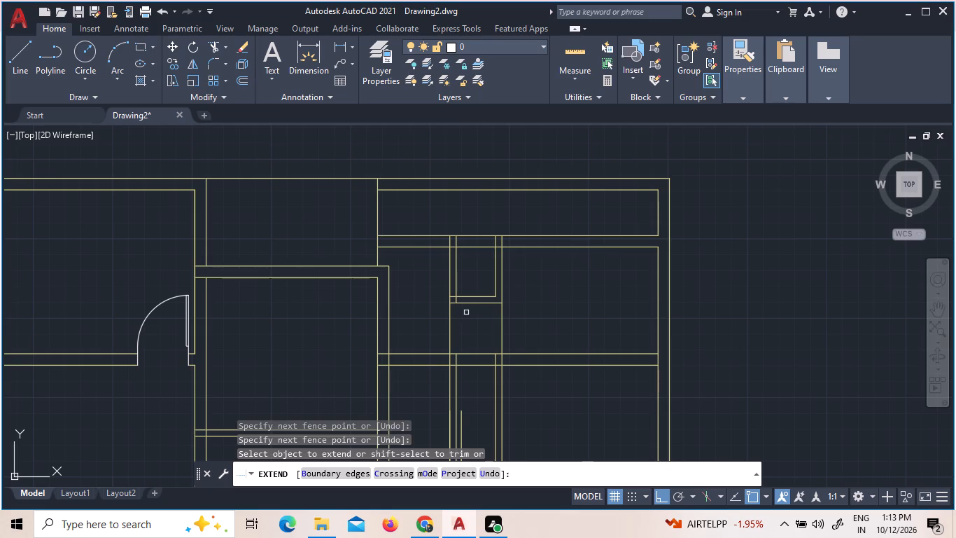
scroll(484, 309, "up", 2)
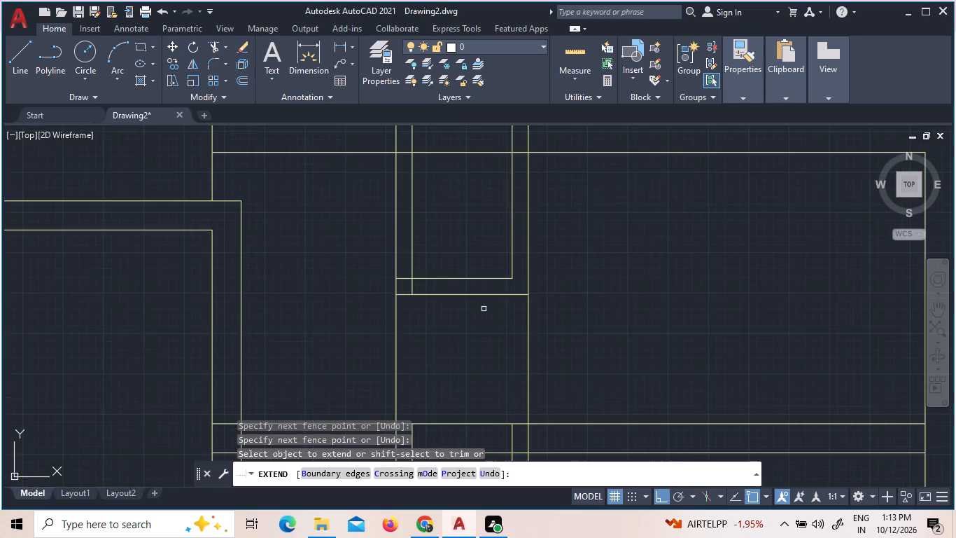
scroll(484, 309, "down", 2)
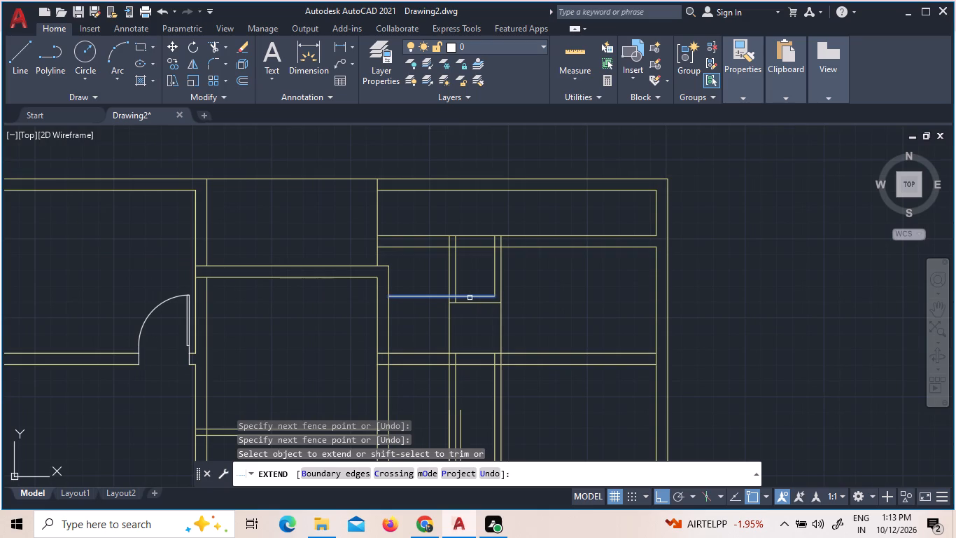
key("Escape")
key("Escape")
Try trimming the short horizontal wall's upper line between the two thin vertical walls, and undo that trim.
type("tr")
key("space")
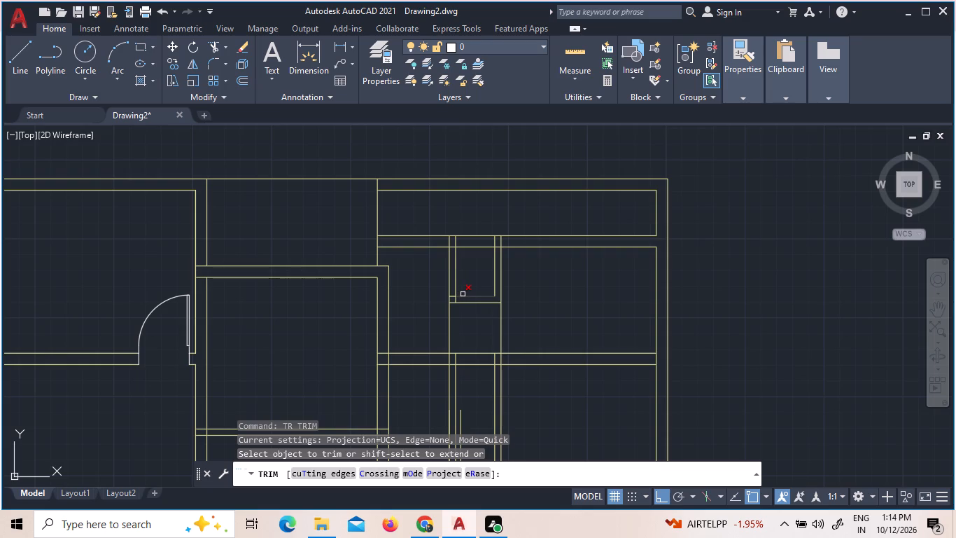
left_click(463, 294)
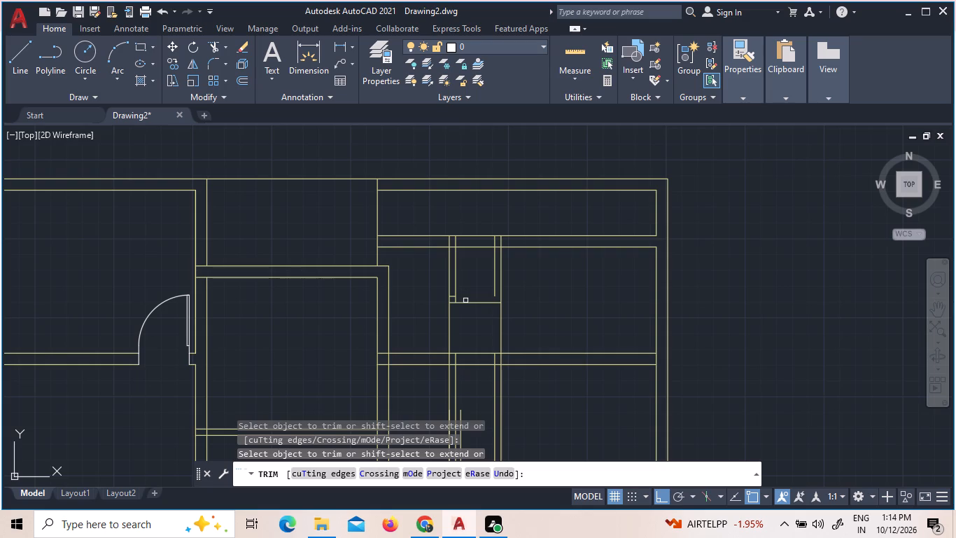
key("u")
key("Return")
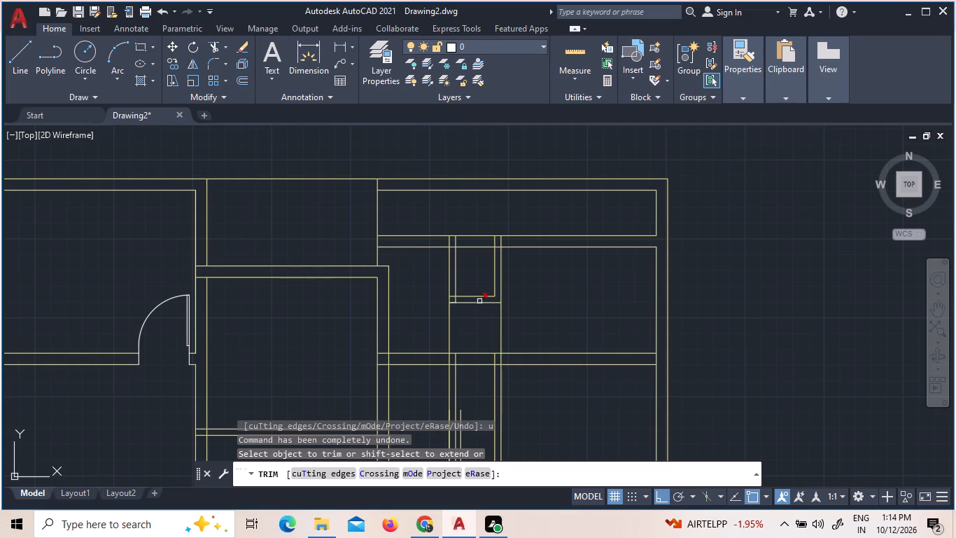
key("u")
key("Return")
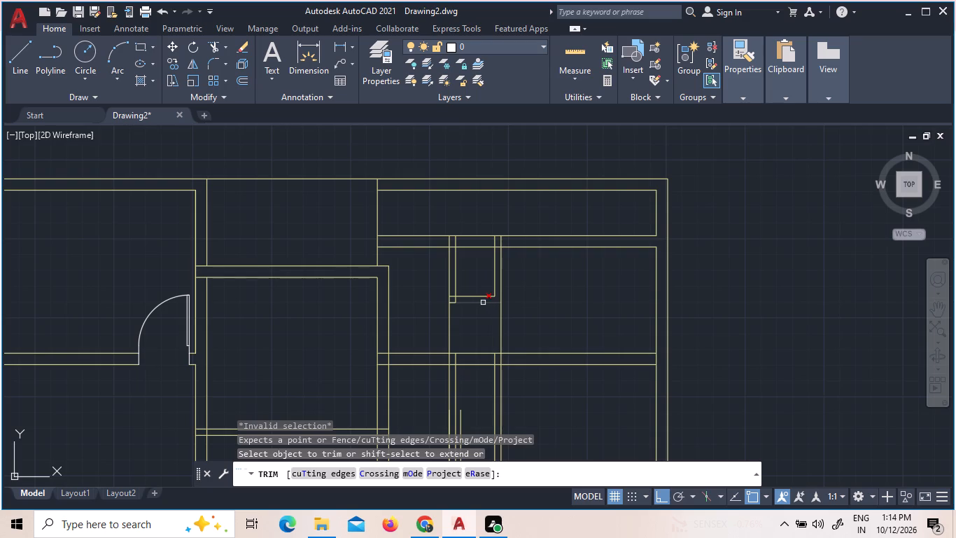
Trim the first thin vertical wall's west line and the second one's east line south of the short horizontal wall.
left_click(449, 322)
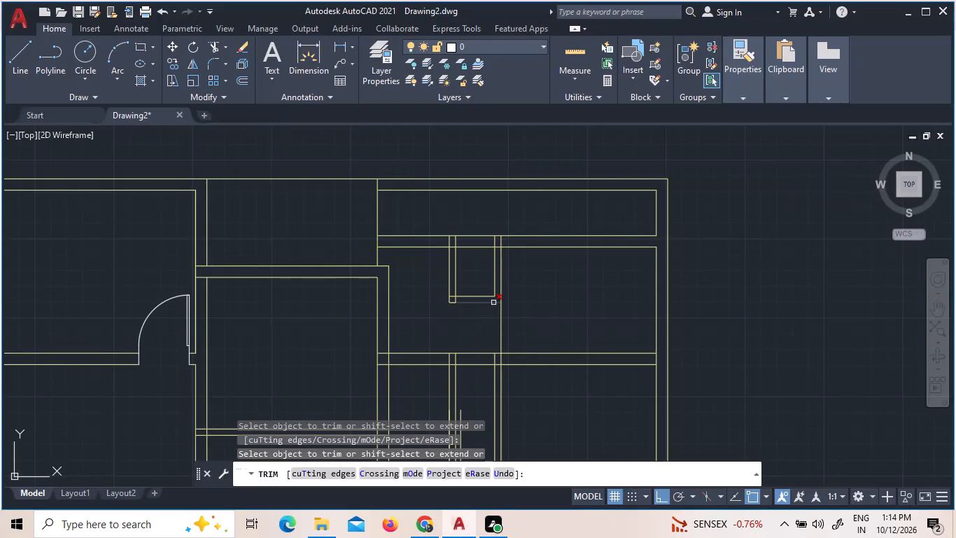
left_click(502, 313)
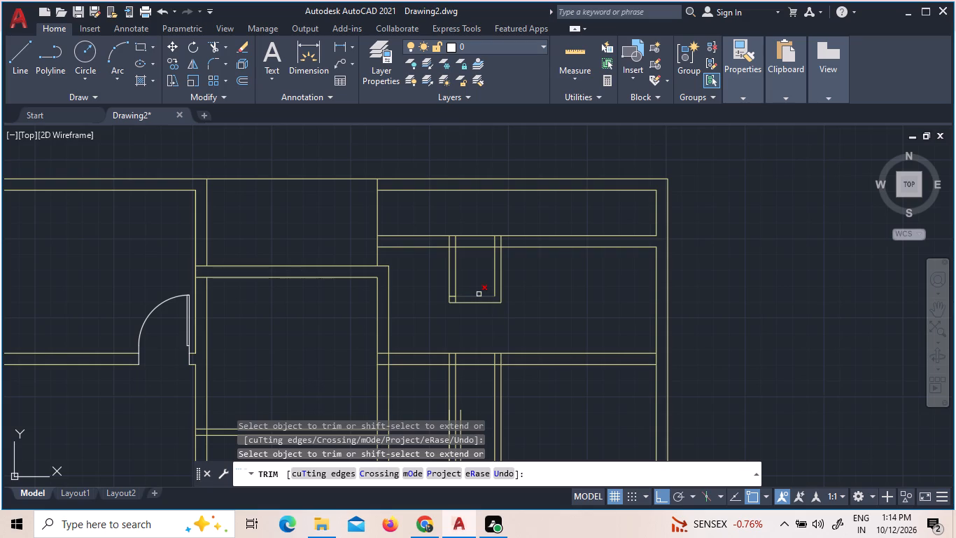
key("Escape")
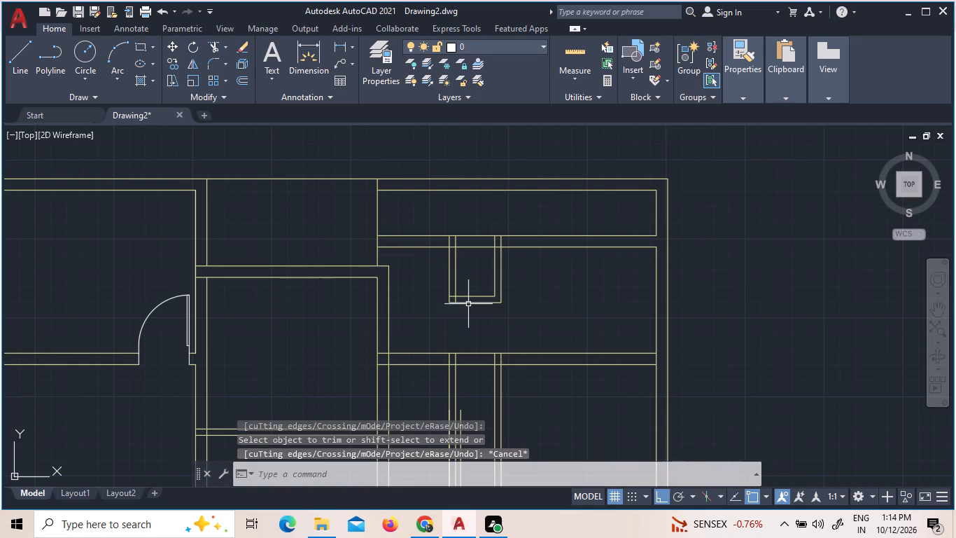
Extend the second thin vertical wall's west line south to the short horizontal wall's lower line.
type("exe")
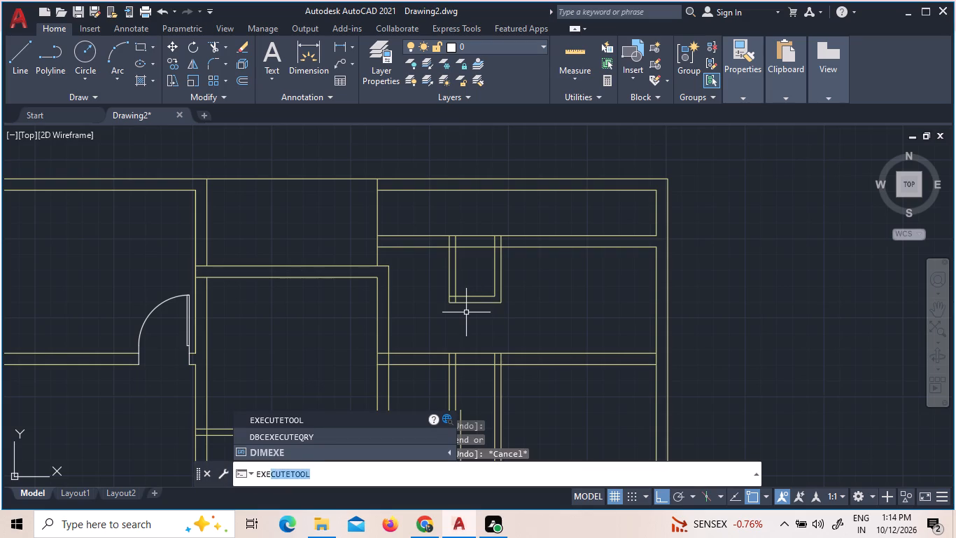
key("BackSpace")
key("BackSpace")
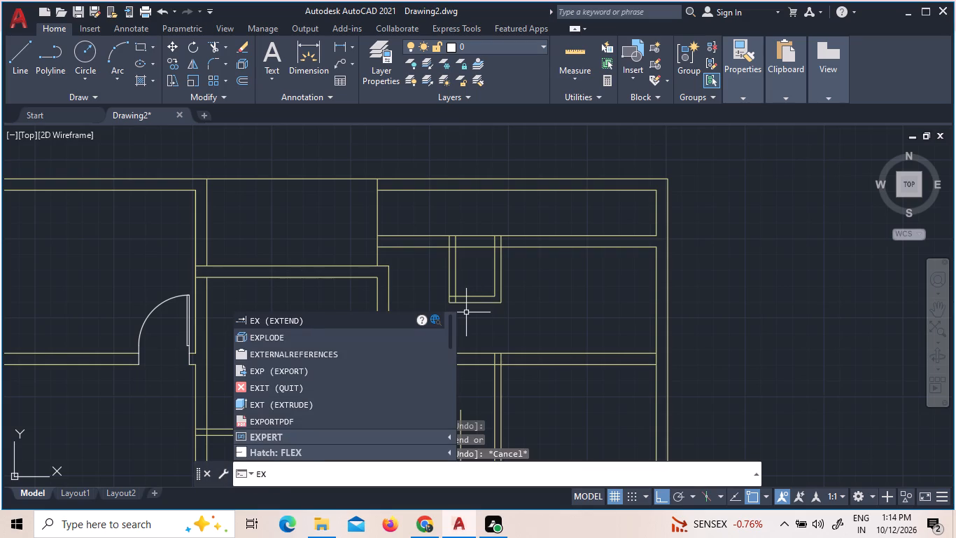
key("BackSpace")
type("x")
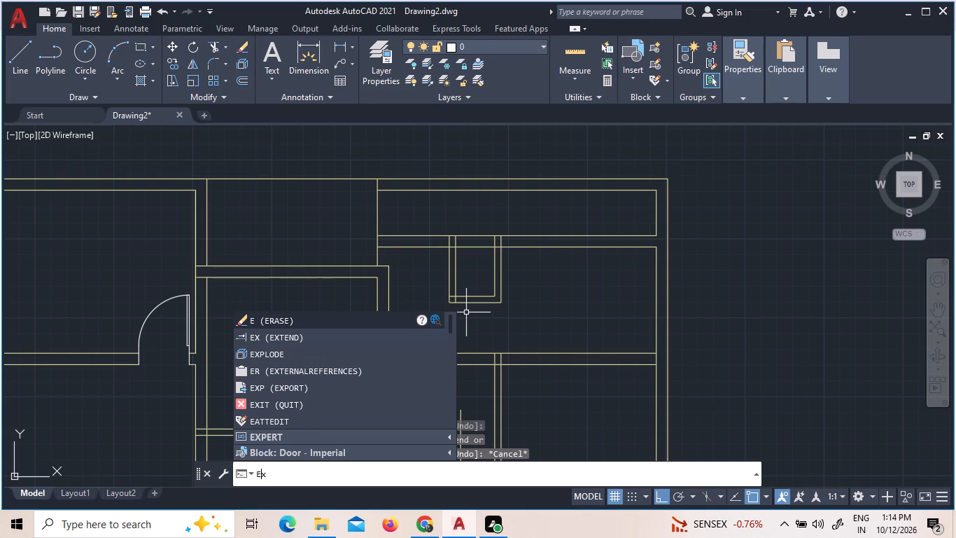
key("space")
key("space")
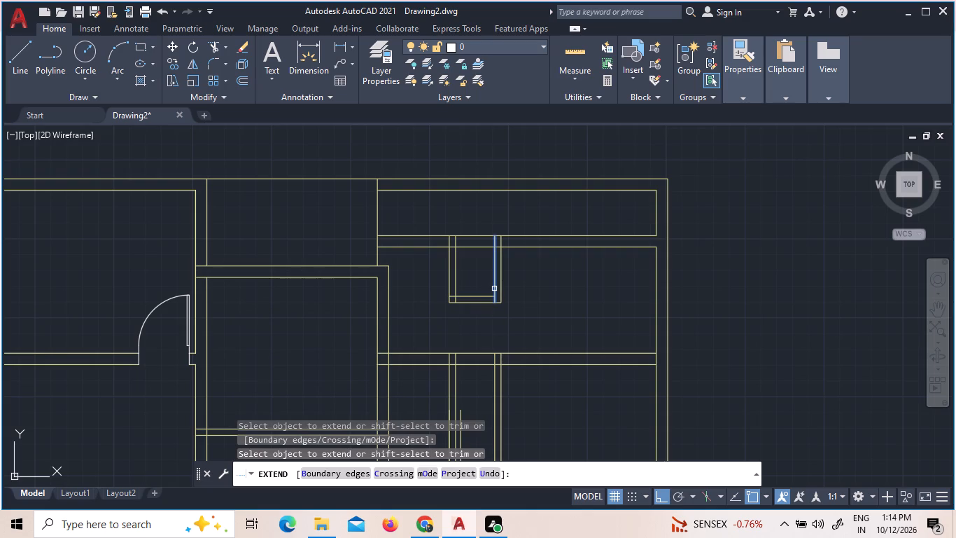
left_click(494, 289)
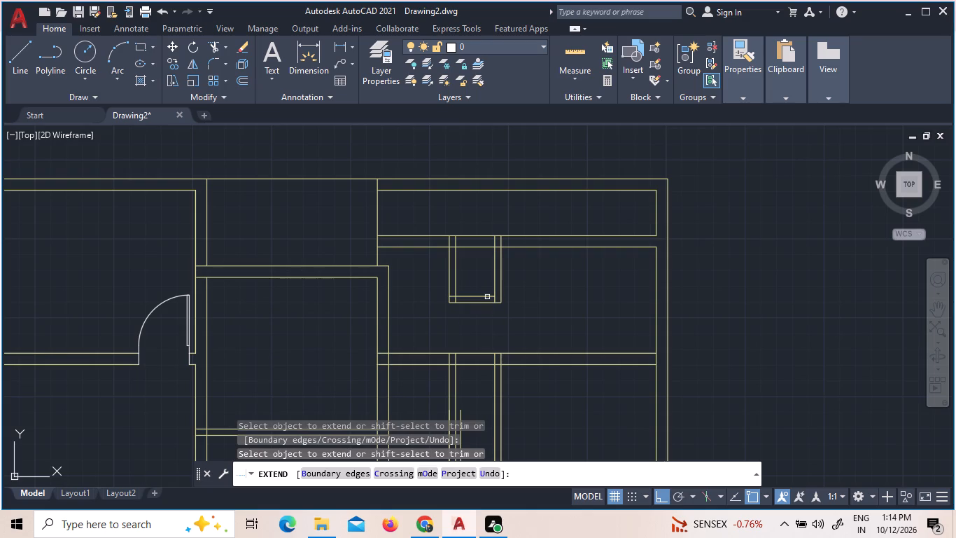
key("Escape")
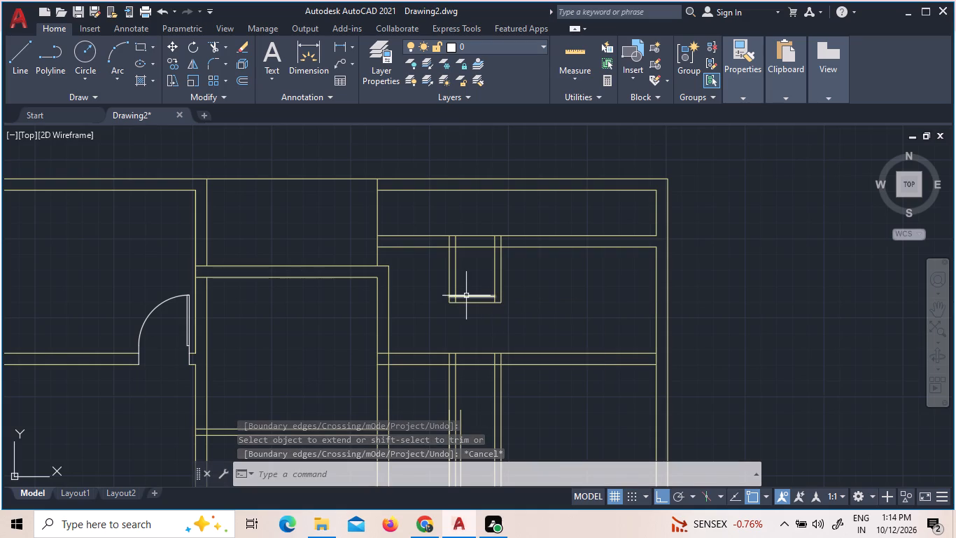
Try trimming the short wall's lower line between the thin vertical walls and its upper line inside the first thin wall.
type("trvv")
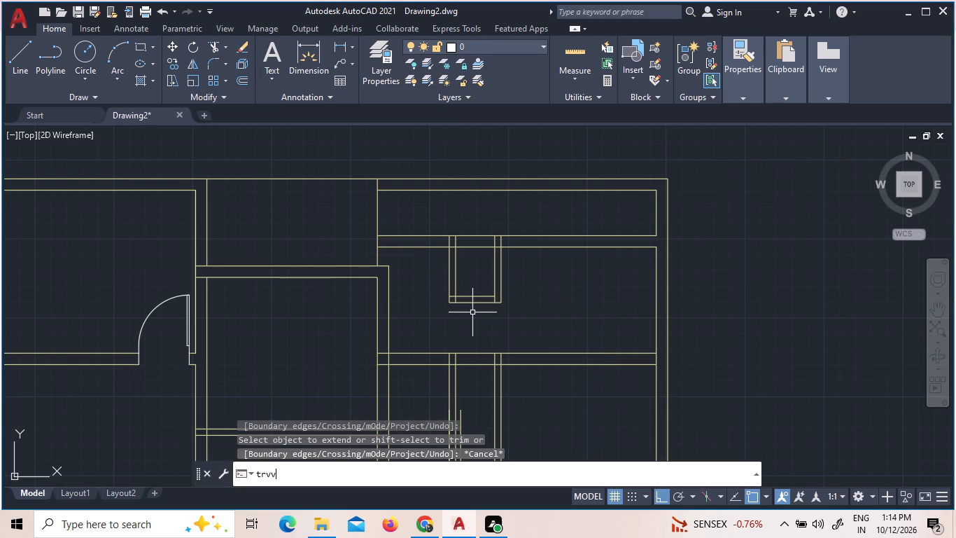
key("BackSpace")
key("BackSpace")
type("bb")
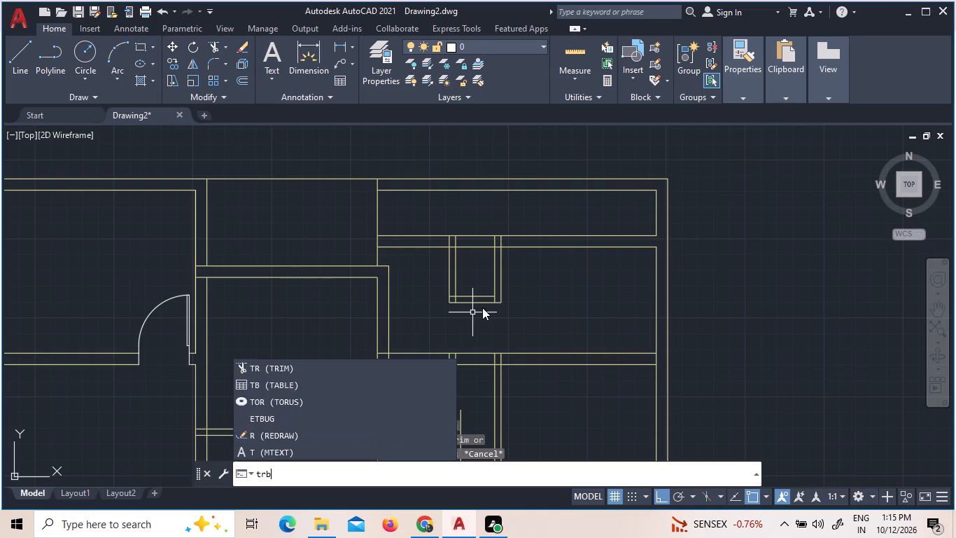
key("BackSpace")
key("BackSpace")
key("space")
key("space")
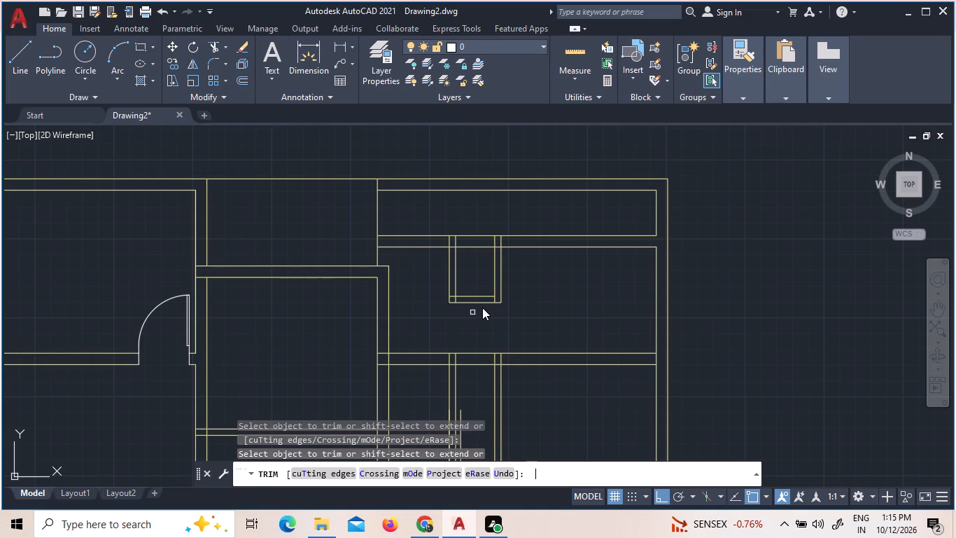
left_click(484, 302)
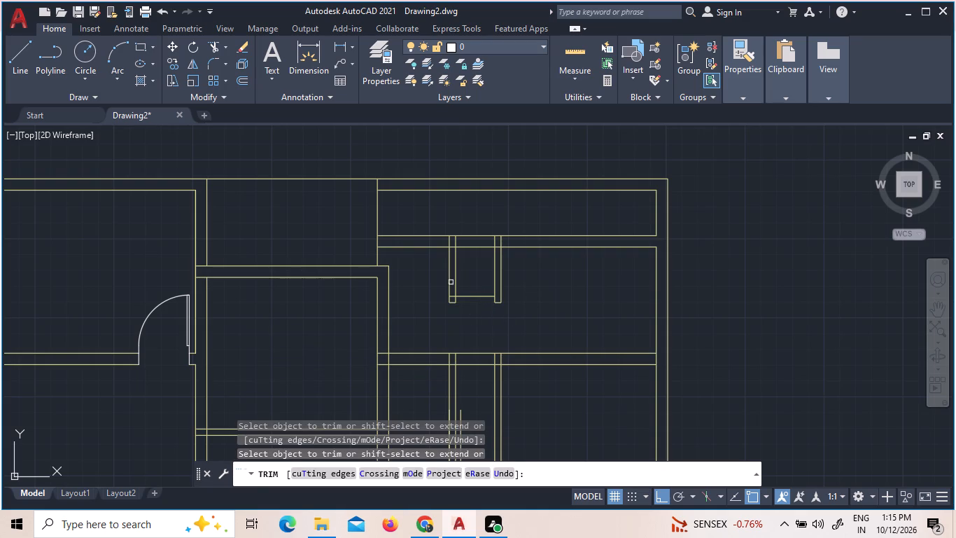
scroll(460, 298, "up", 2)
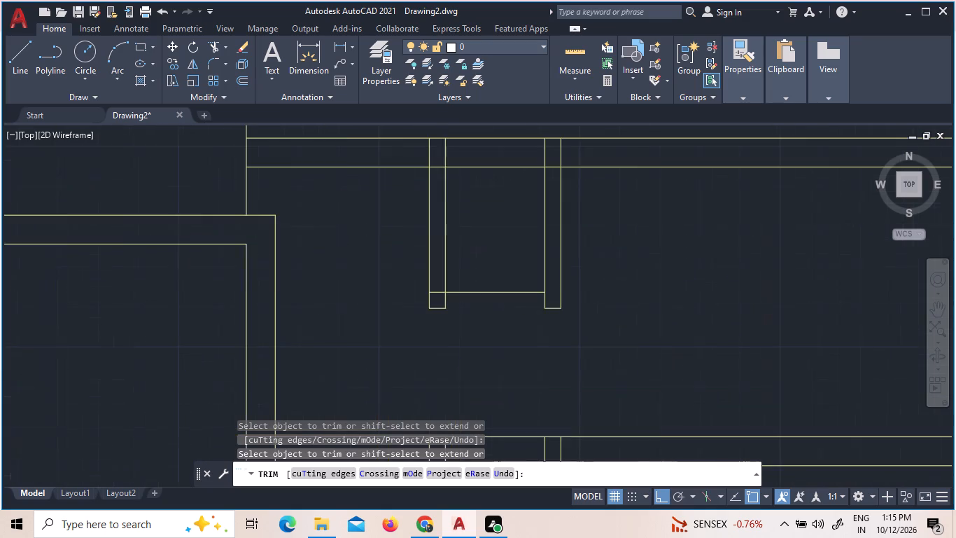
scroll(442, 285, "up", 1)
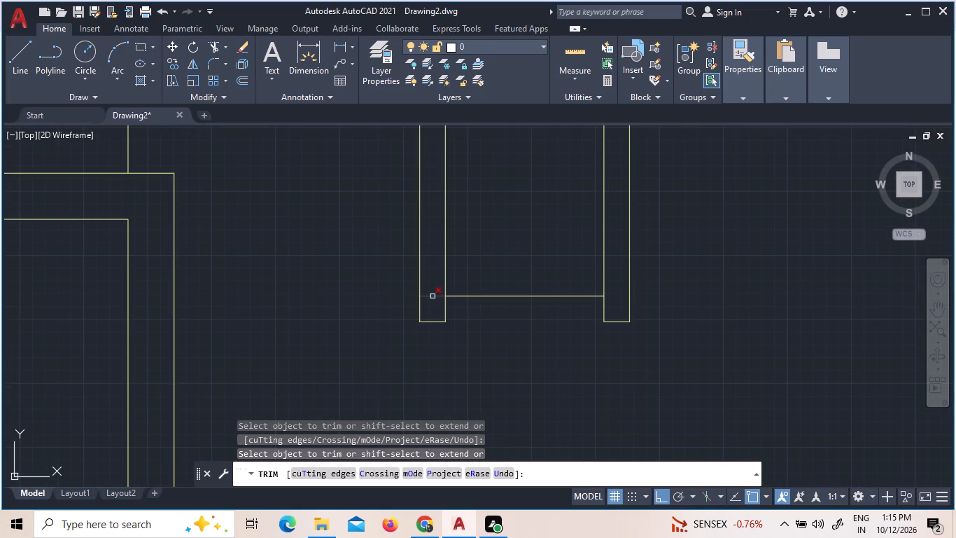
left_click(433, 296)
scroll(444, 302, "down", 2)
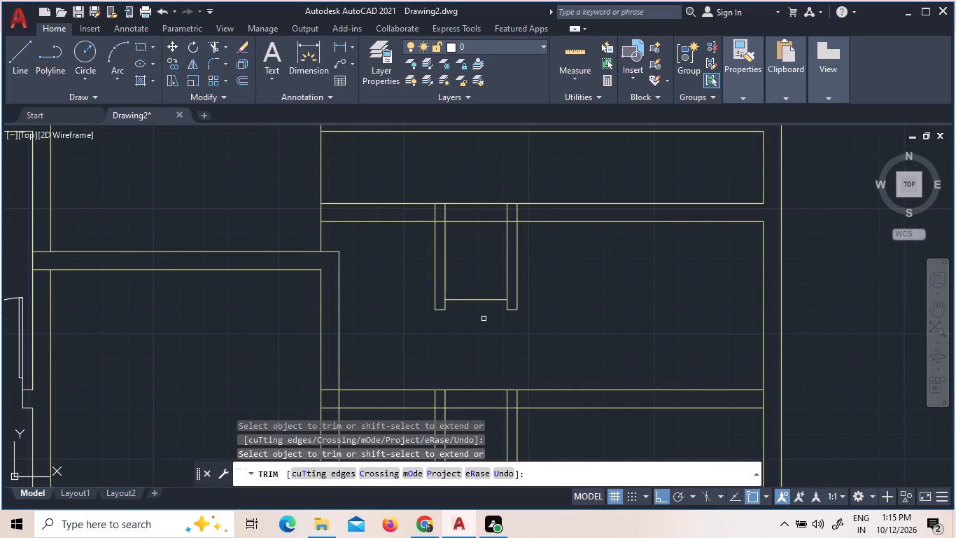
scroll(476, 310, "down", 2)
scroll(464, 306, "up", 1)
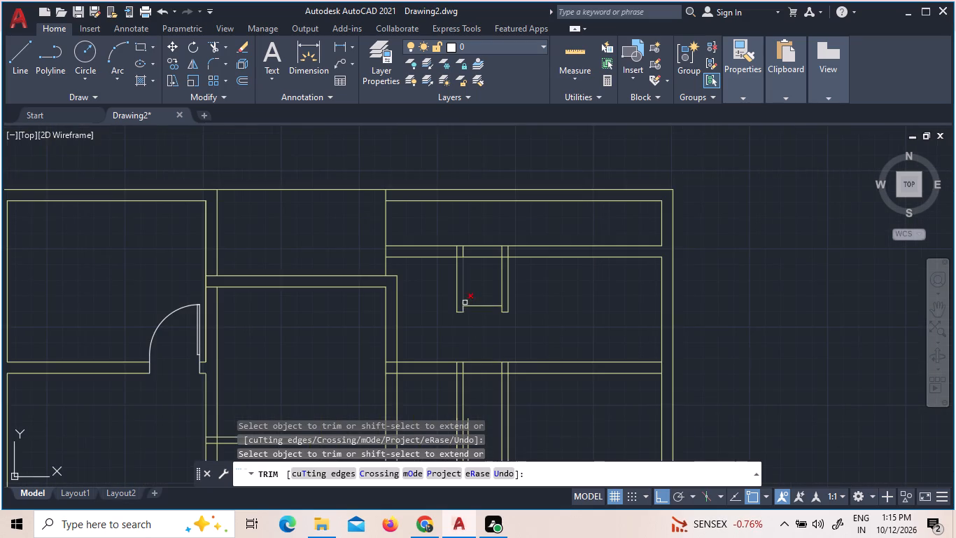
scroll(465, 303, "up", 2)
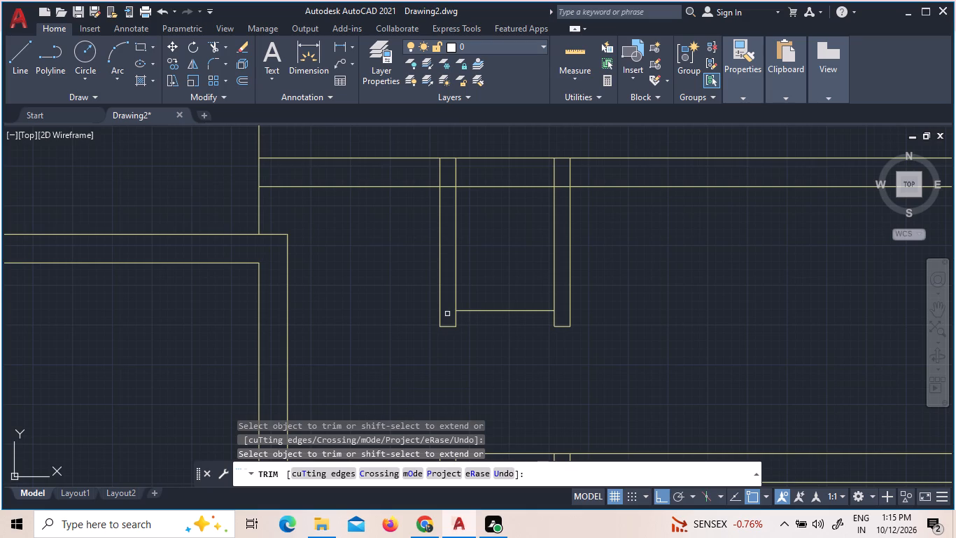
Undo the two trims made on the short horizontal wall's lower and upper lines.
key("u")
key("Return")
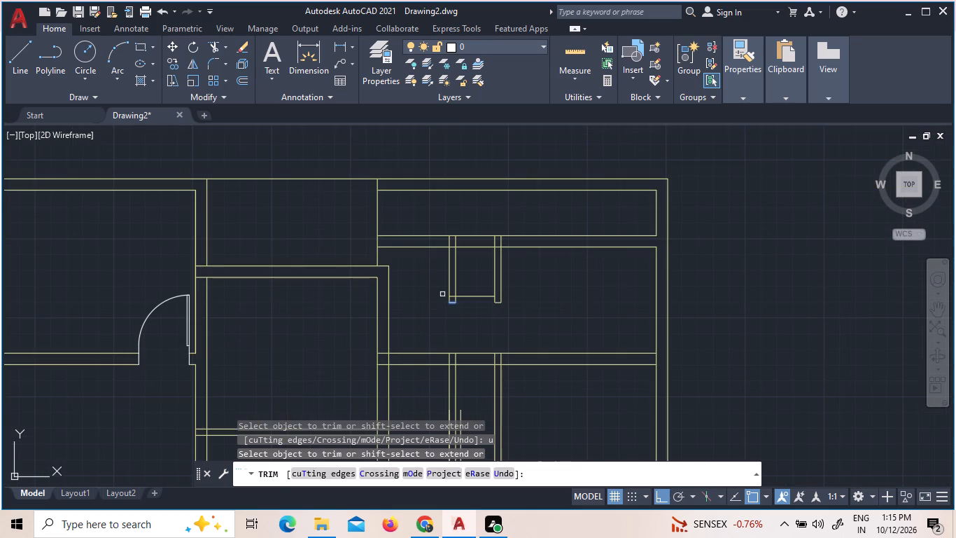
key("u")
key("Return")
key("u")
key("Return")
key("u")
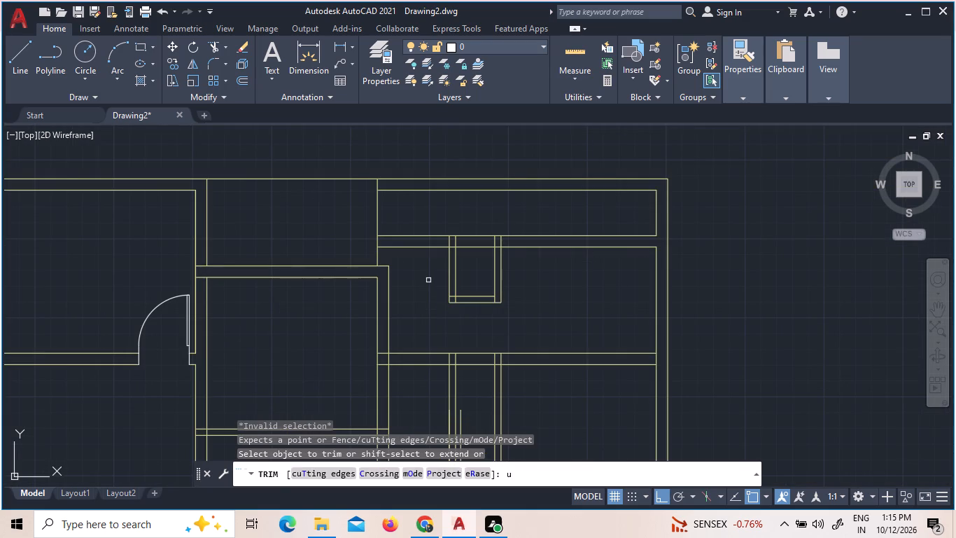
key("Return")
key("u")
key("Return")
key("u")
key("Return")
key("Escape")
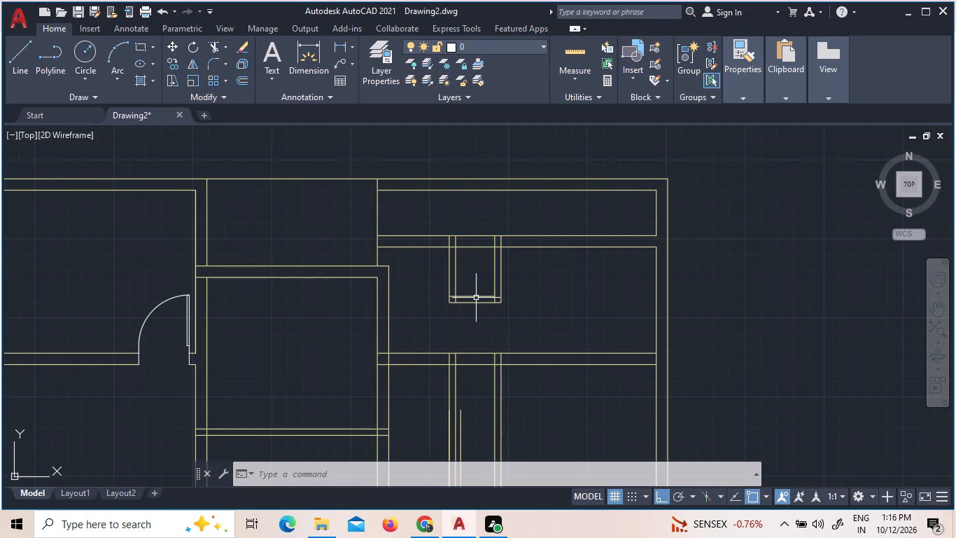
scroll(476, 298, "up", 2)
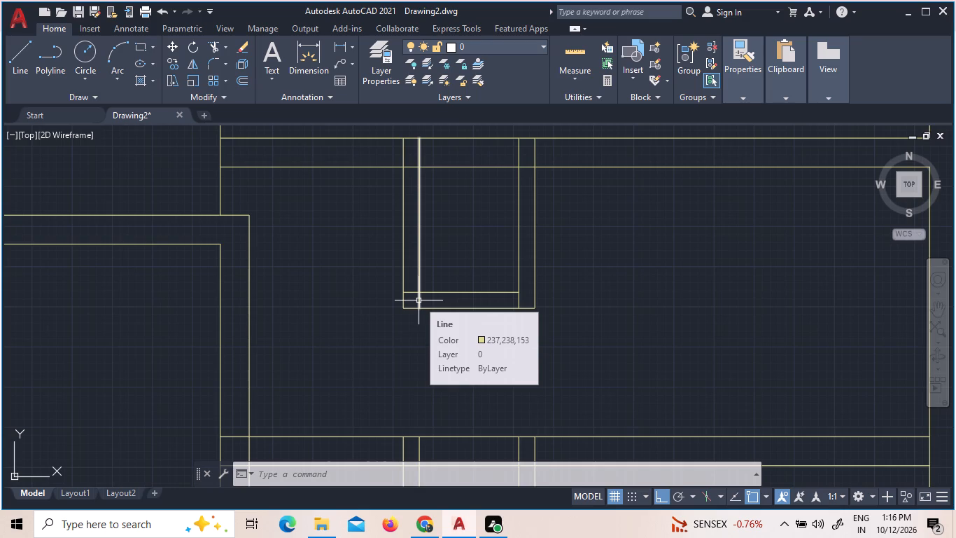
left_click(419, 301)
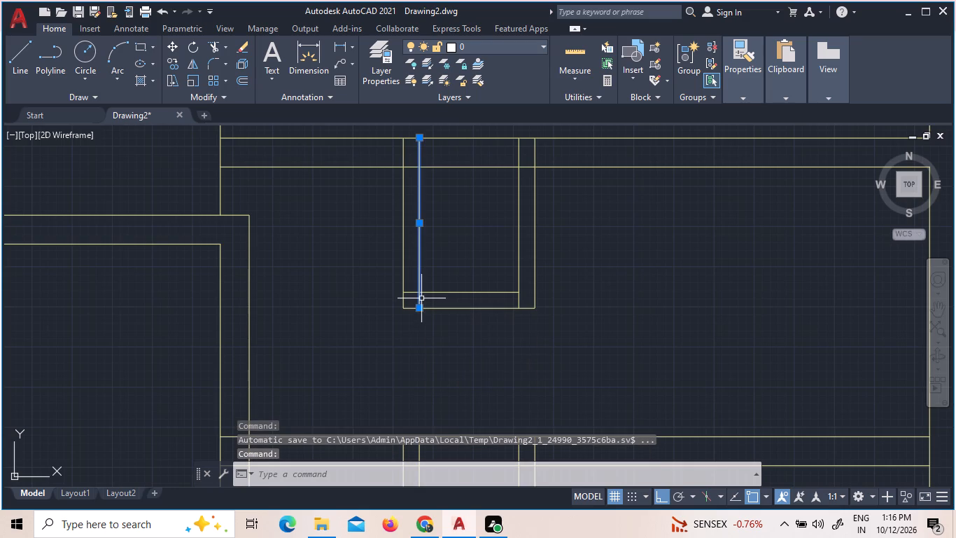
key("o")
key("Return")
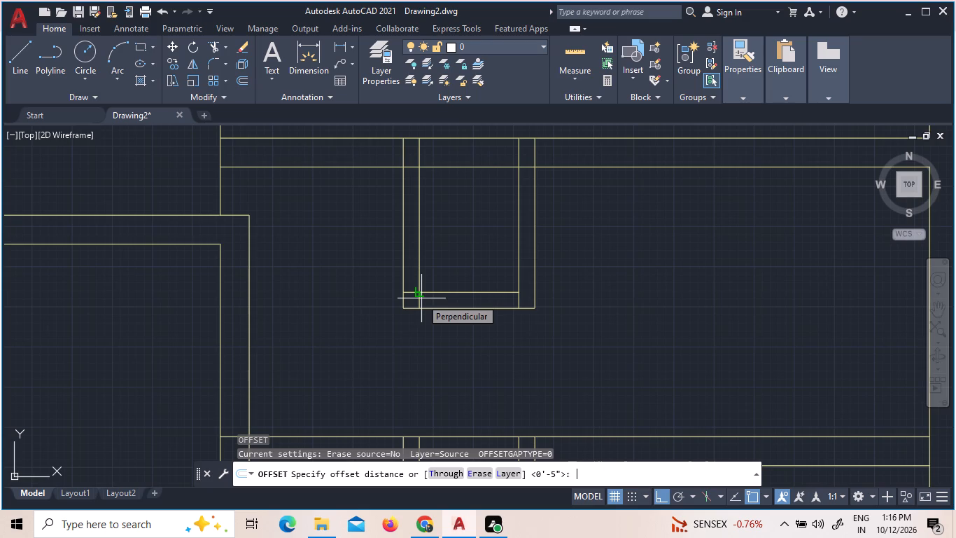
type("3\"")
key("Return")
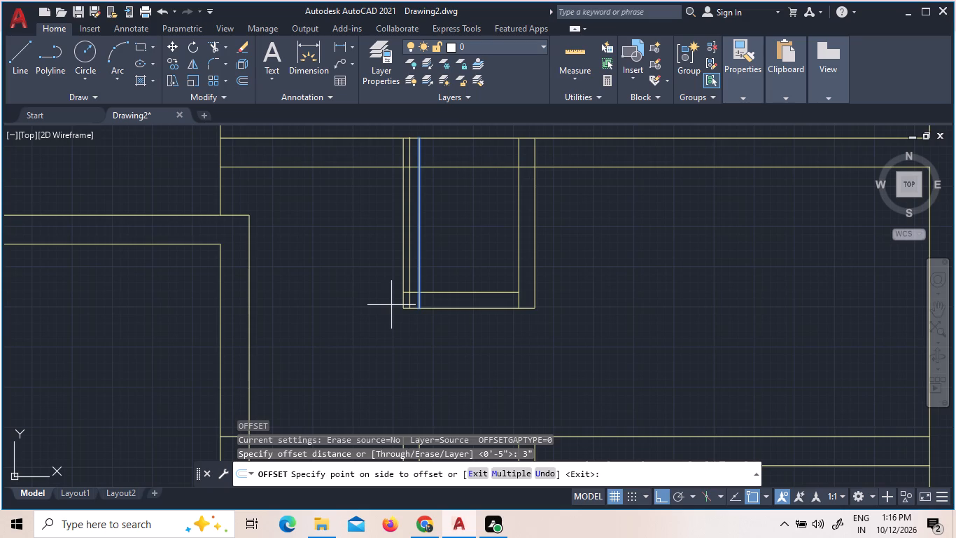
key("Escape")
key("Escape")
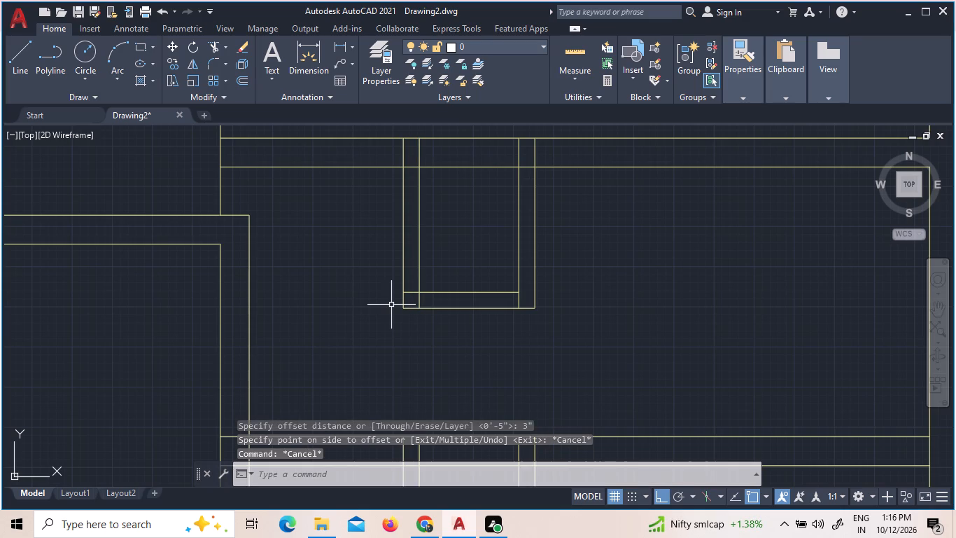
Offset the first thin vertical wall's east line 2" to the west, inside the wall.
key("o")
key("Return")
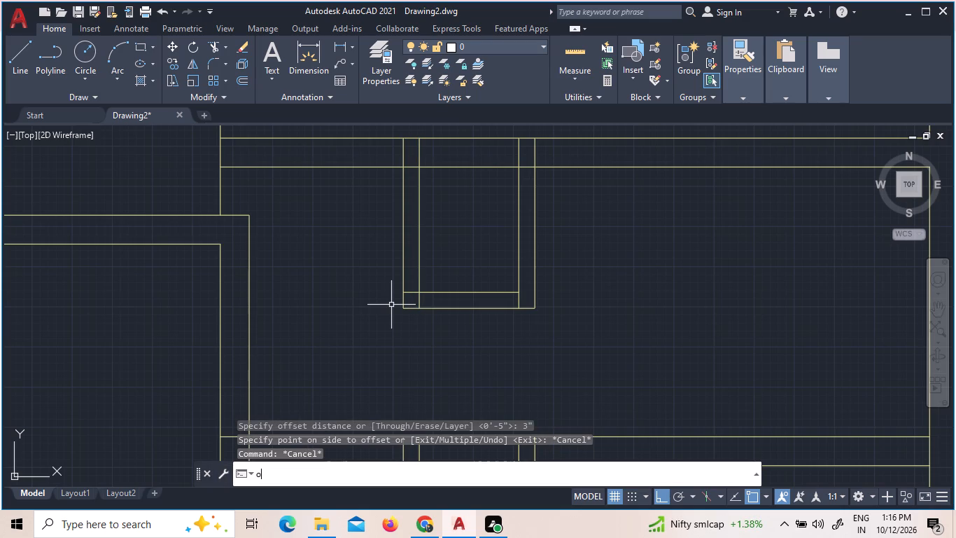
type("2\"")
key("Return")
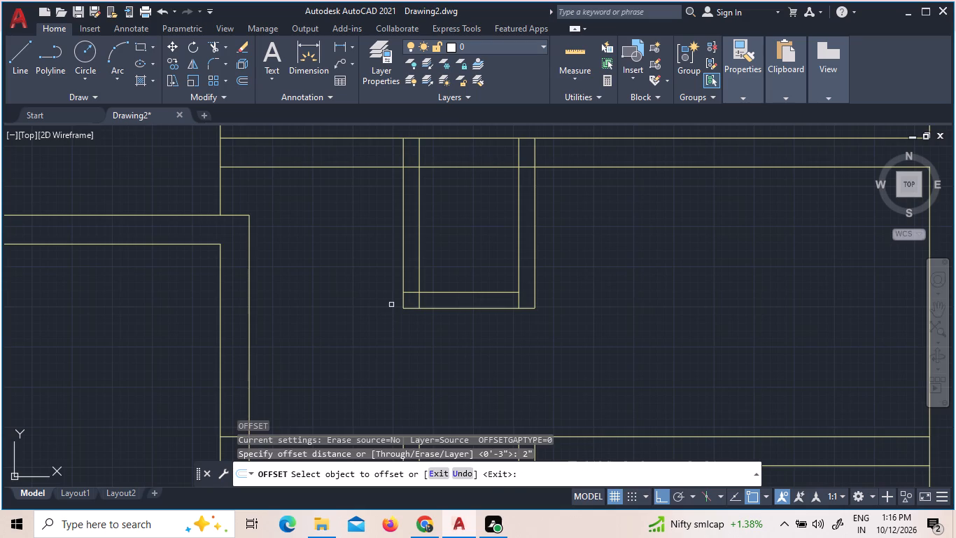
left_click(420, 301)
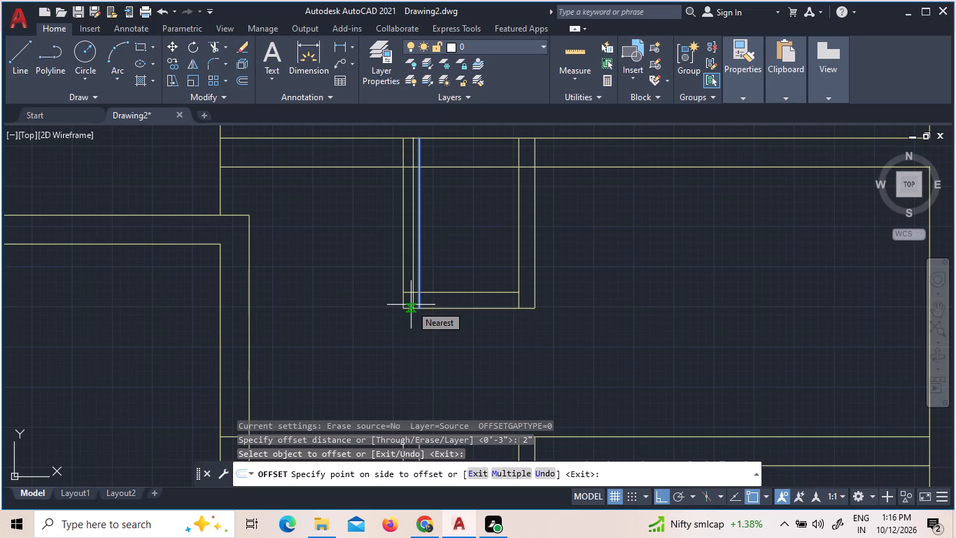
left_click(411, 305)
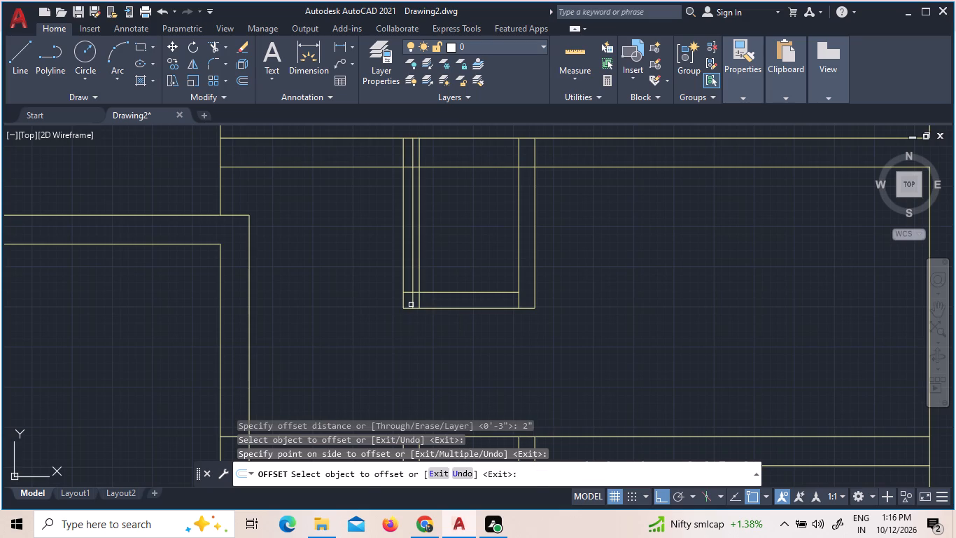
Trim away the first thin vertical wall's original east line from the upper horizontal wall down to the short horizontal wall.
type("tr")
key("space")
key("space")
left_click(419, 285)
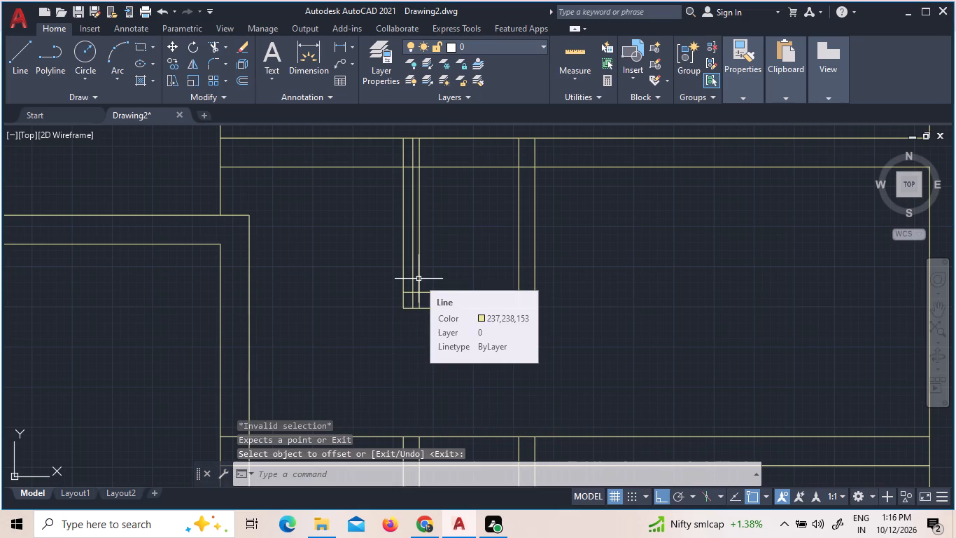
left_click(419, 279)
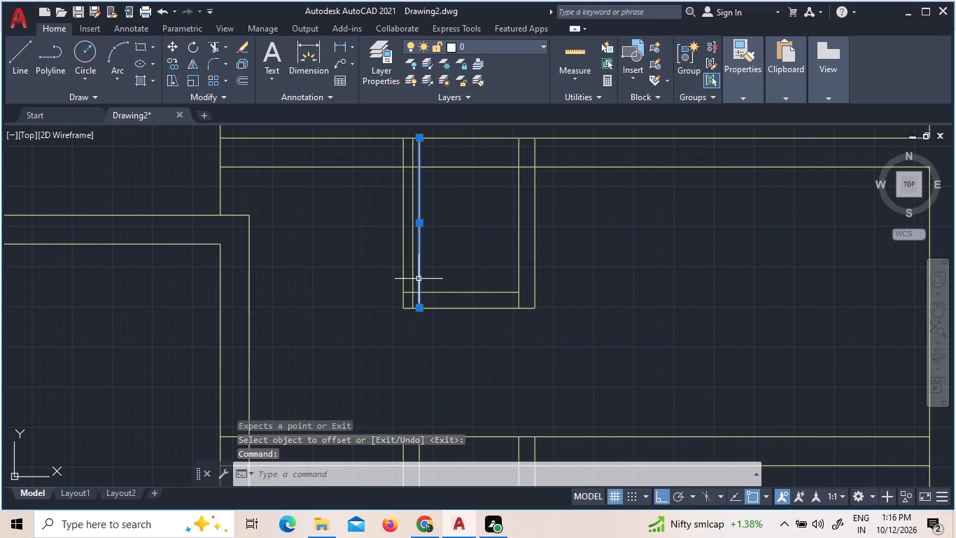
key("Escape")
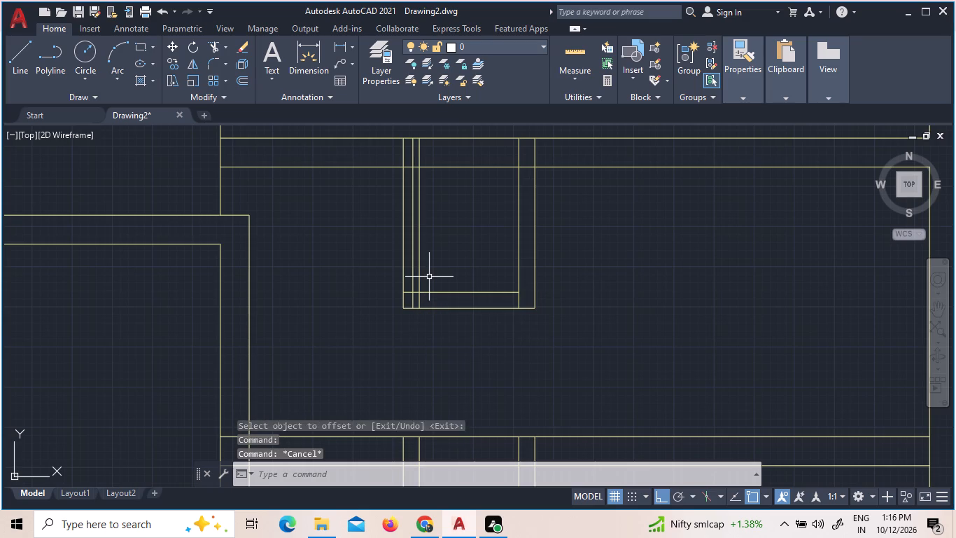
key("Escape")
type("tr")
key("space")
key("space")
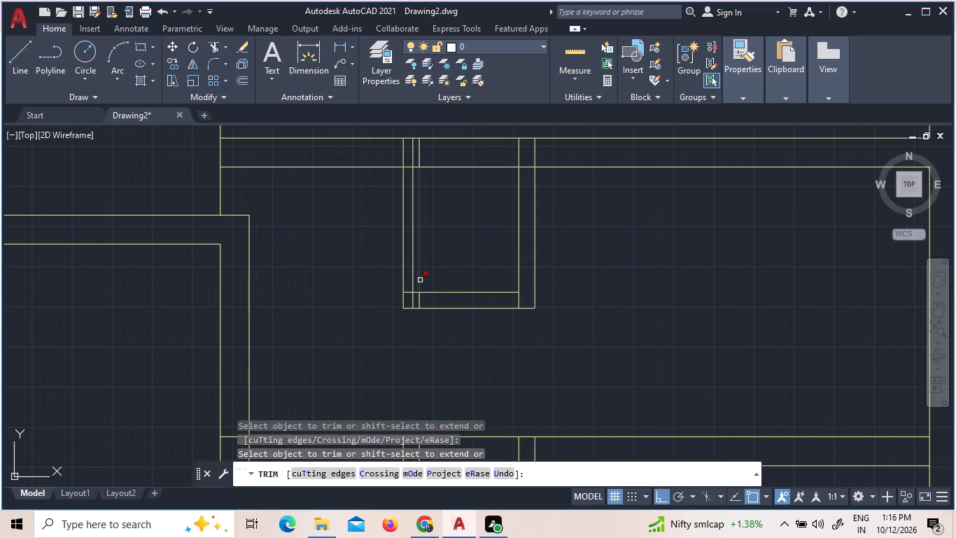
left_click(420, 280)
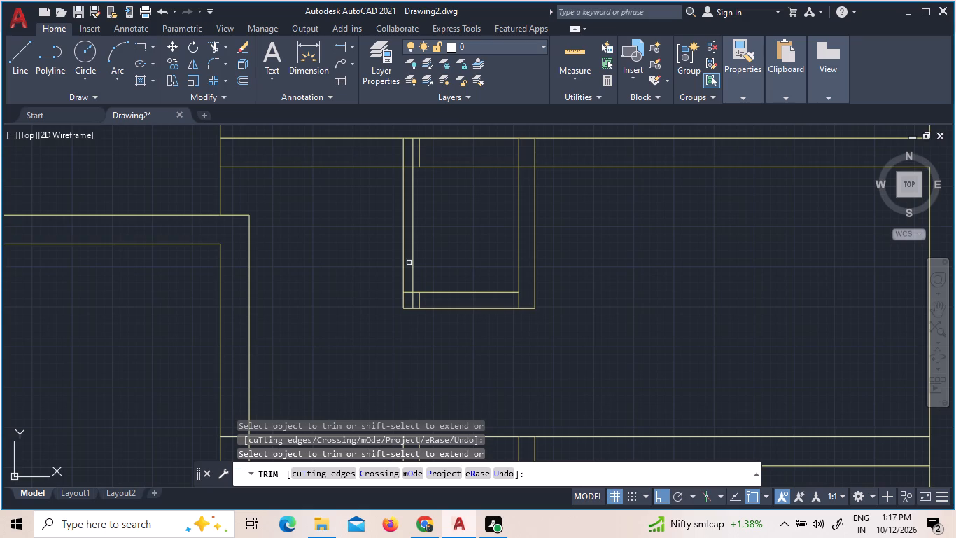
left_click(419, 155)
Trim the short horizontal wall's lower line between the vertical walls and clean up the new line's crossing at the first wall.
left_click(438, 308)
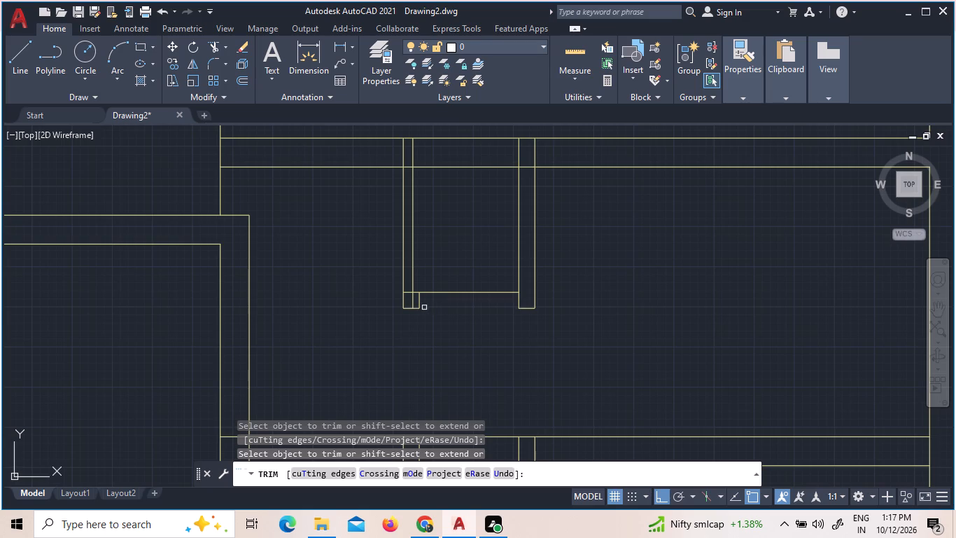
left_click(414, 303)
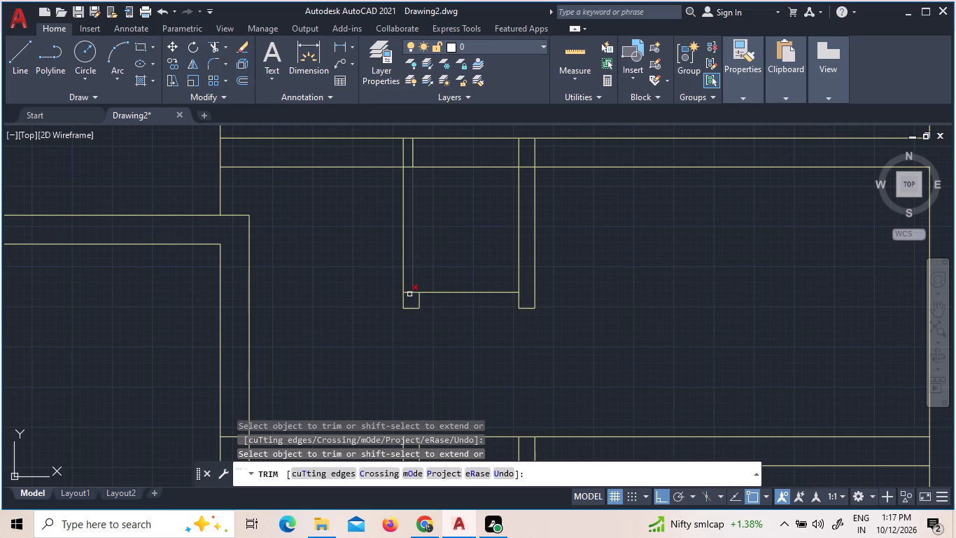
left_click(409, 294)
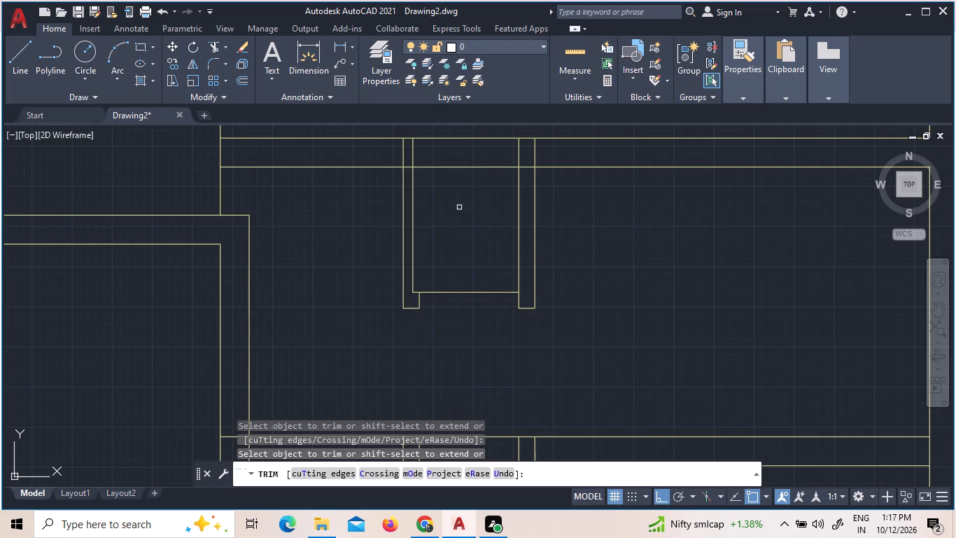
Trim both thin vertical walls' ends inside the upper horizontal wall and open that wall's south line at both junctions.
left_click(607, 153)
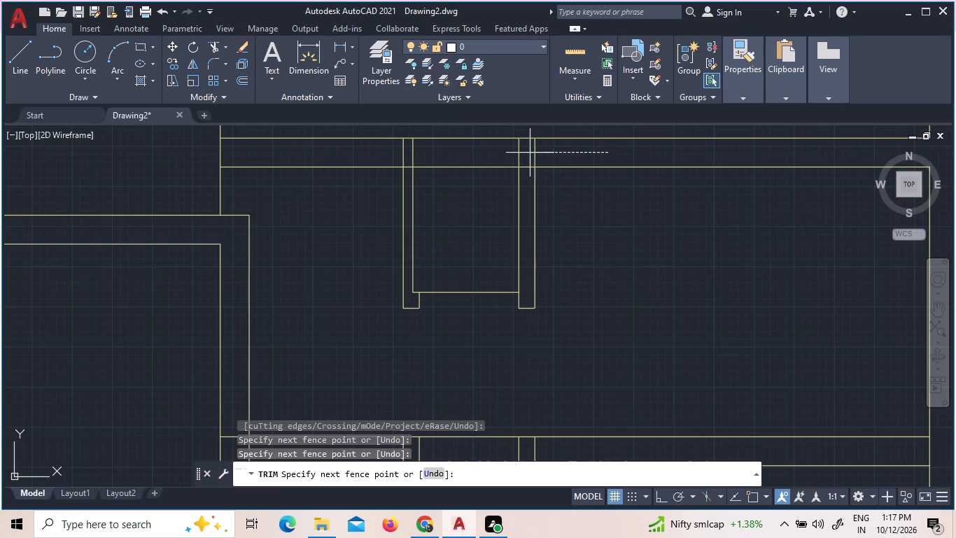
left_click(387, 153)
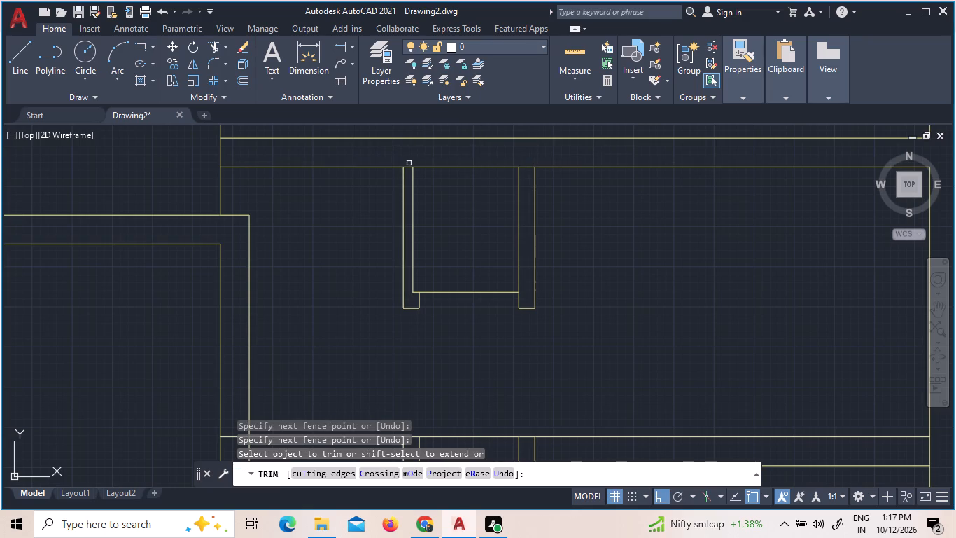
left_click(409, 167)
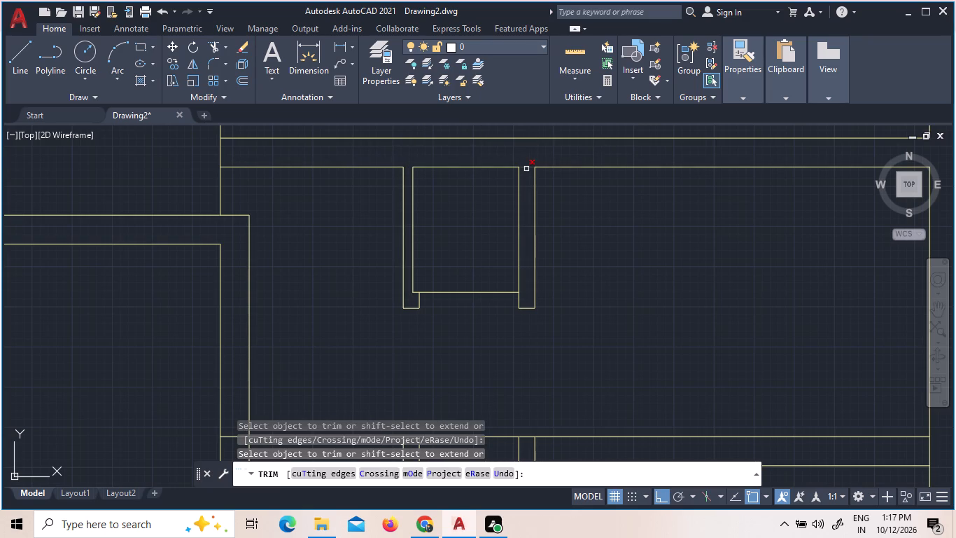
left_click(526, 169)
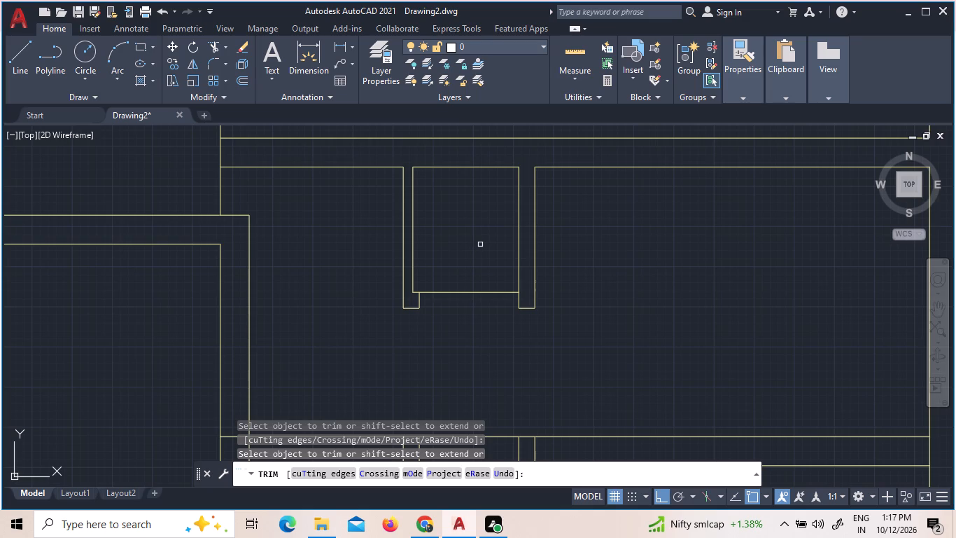
Quick-measure the thin-walled enclosure and the spaces around it in the eastern area.
scroll(359, 254, "down", 1)
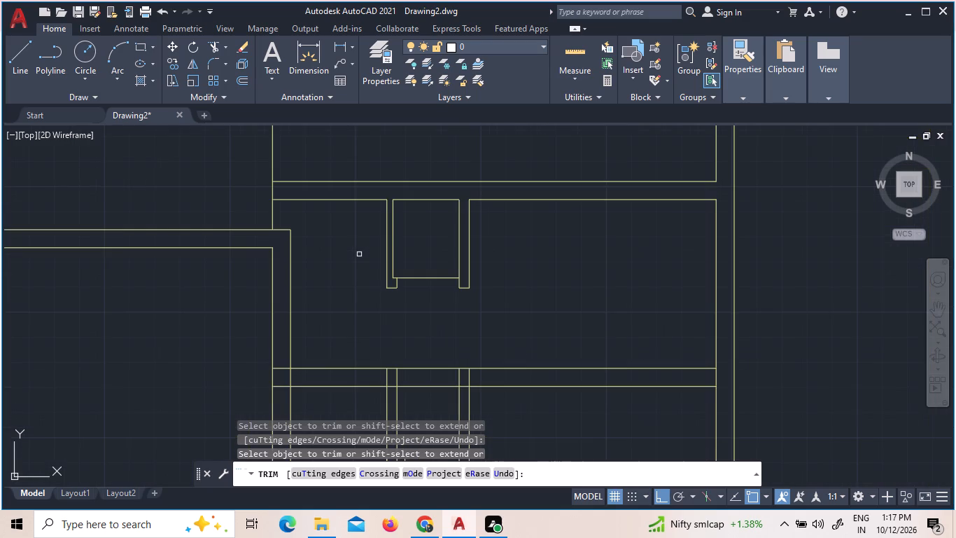
scroll(312, 226, "down", 1)
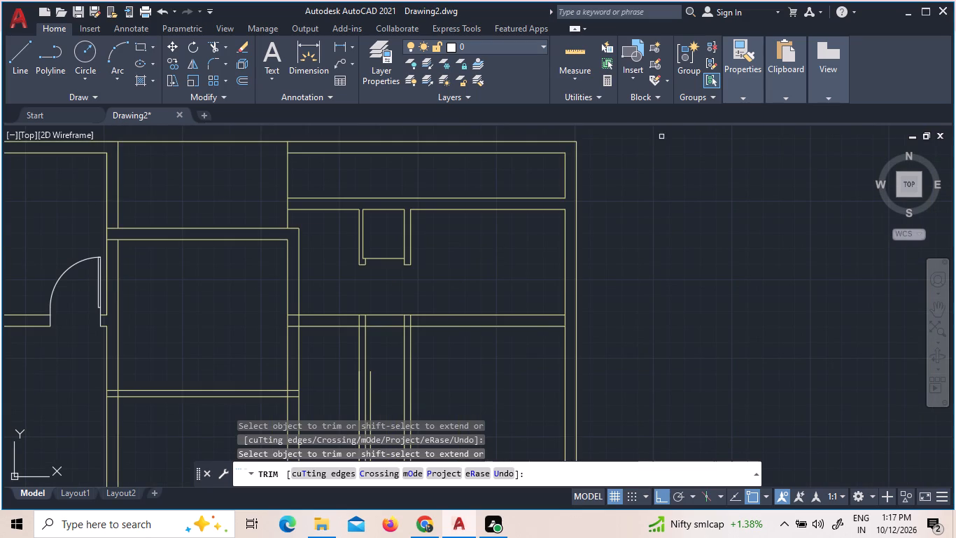
left_click(578, 73)
left_click(571, 95)
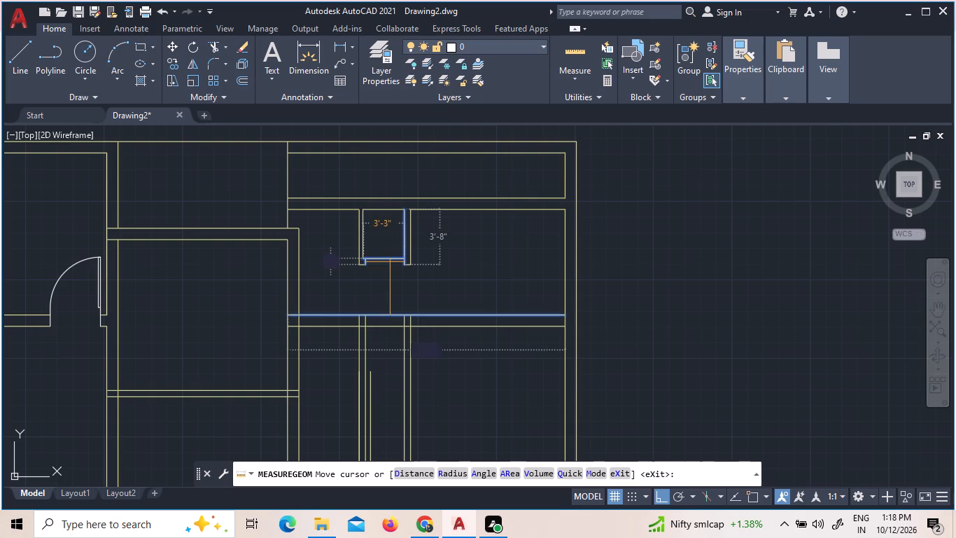
scroll(406, 272, "down", 3)
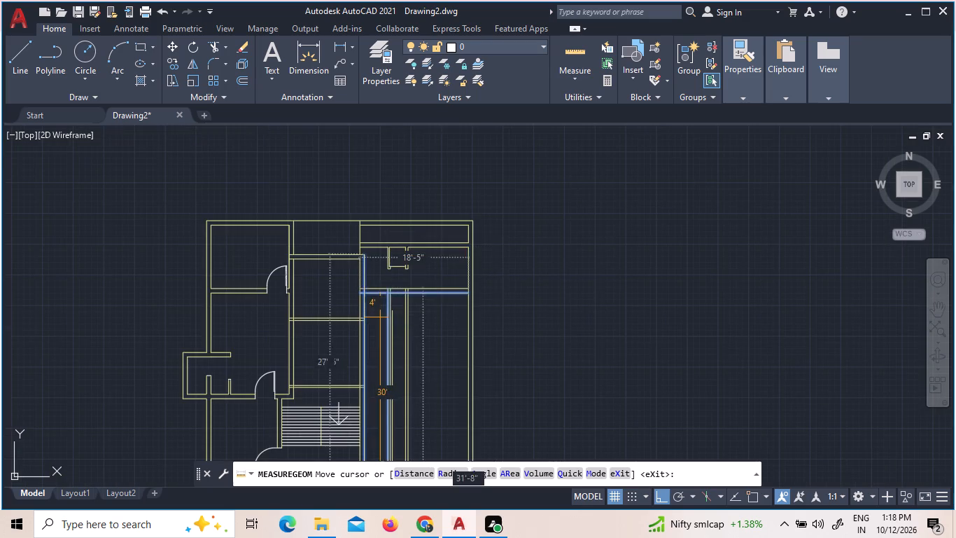
scroll(380, 317, "up", 3)
scroll(380, 317, "down", 2)
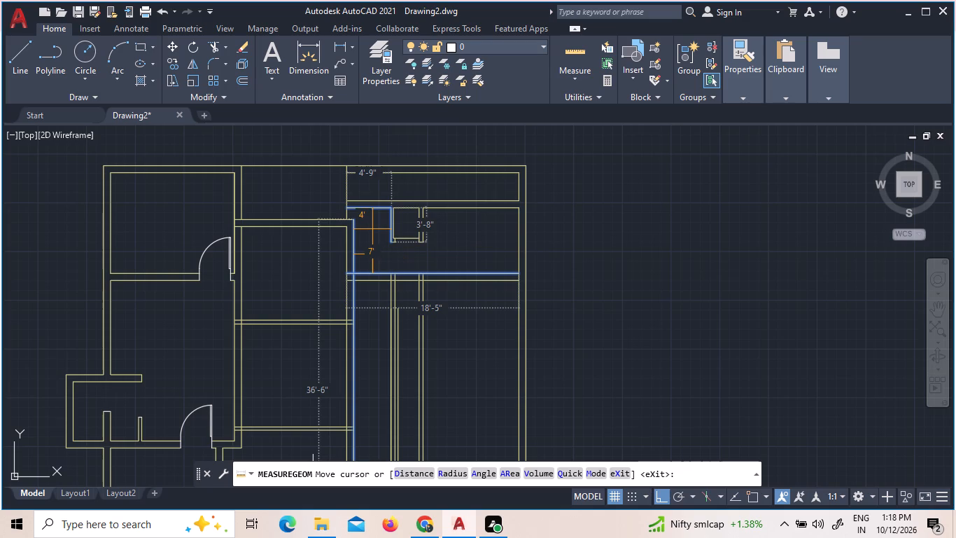
scroll(407, 224, "up", 1)
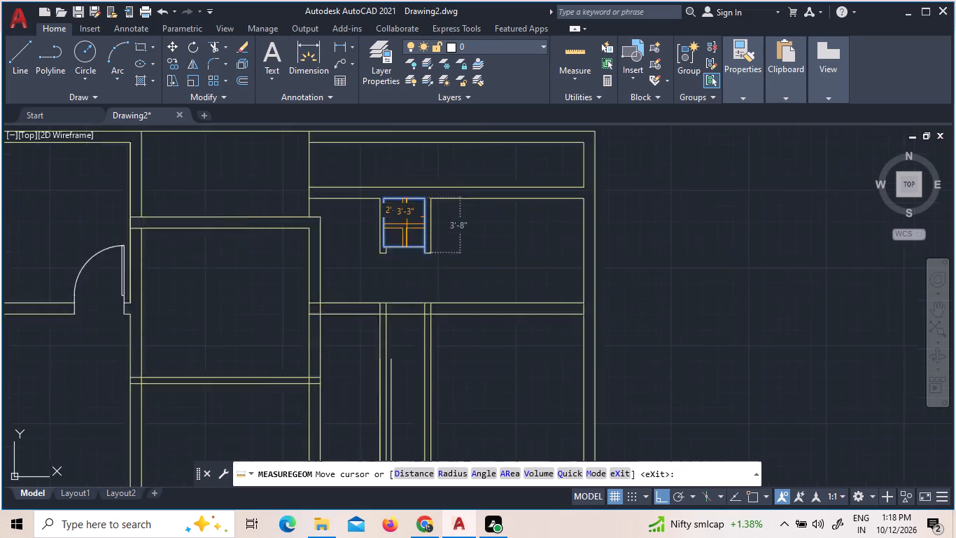
scroll(407, 224, "up", 1)
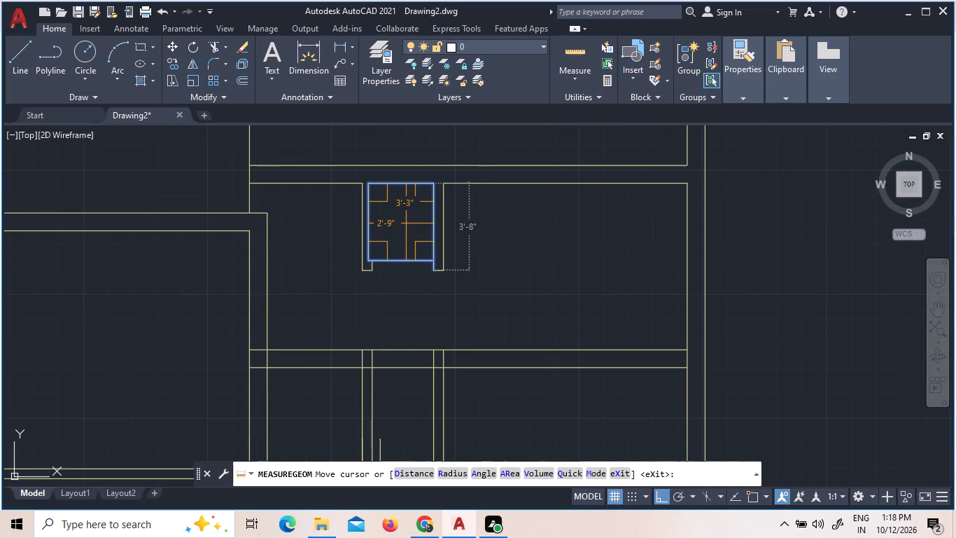
key("grave")
key("Escape")
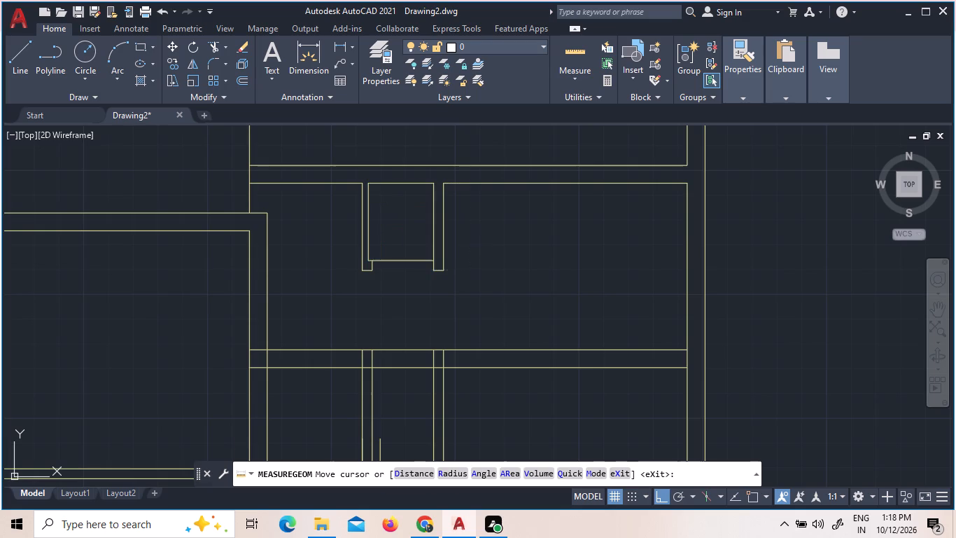
key("Escape")
Erase the thin-walled enclosure's vertical and short horizontal wall lines below the upper horizontal wall.
left_click_drag(488, 287, 474, 286)
left_click(332, 249)
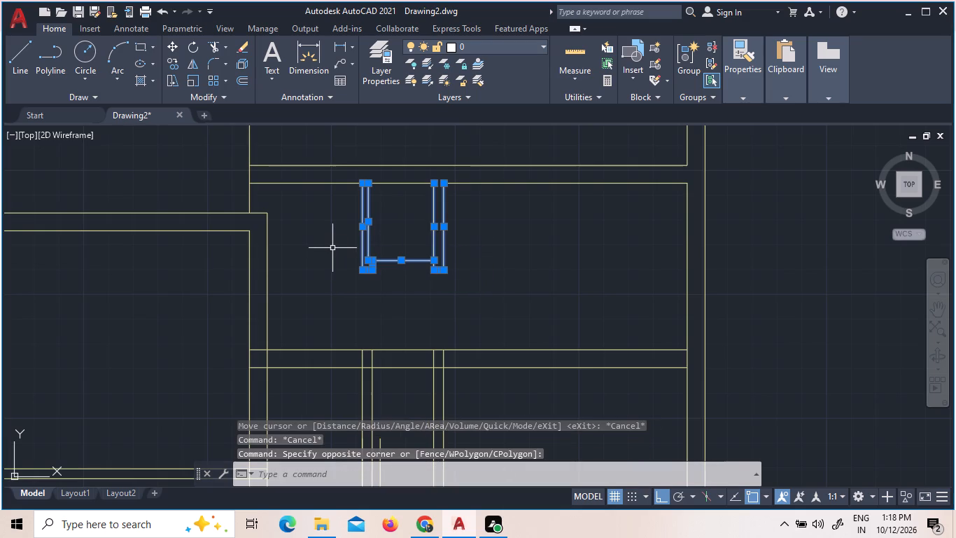
key("Delete")
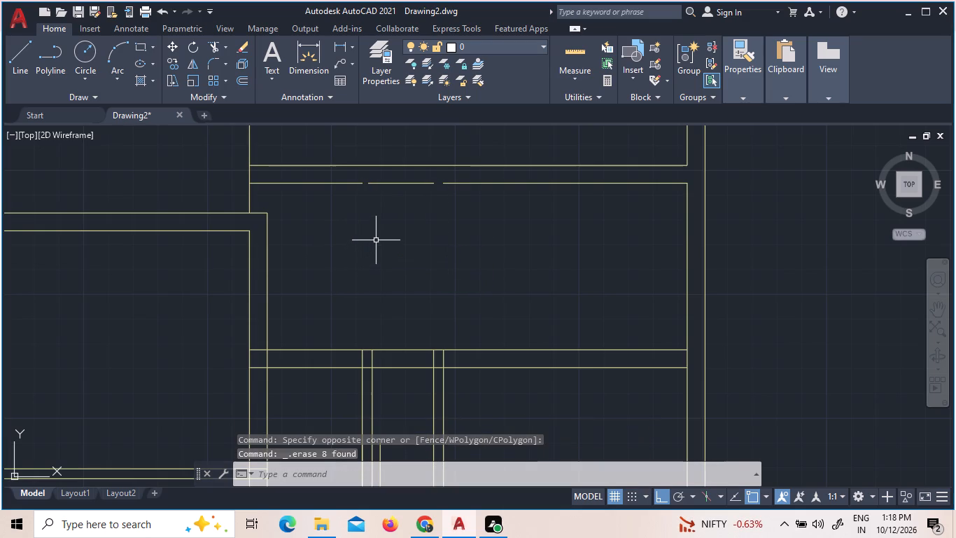
Join the three segments of the upper horizontal wall's south line into one continuous line, closing both gaps.
key("j")
key("Return")
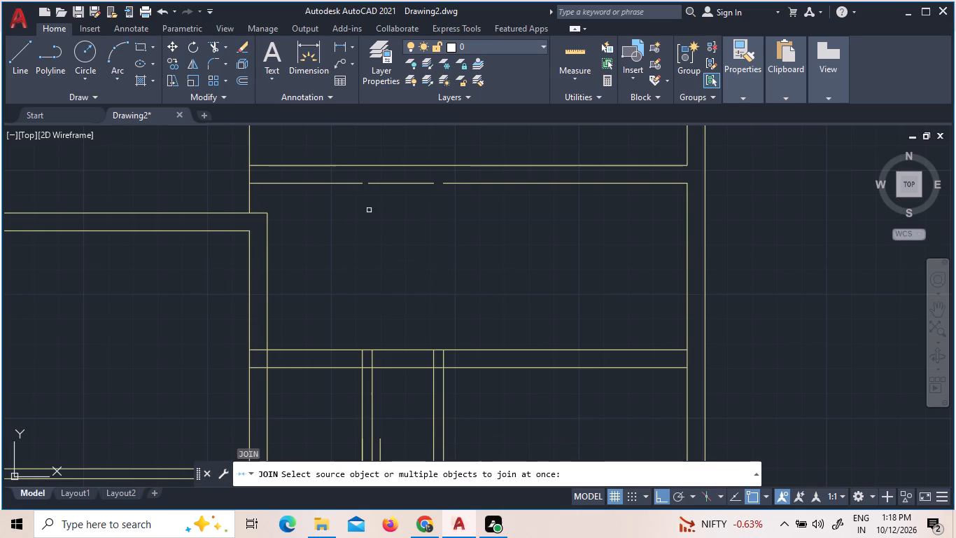
left_click(354, 184)
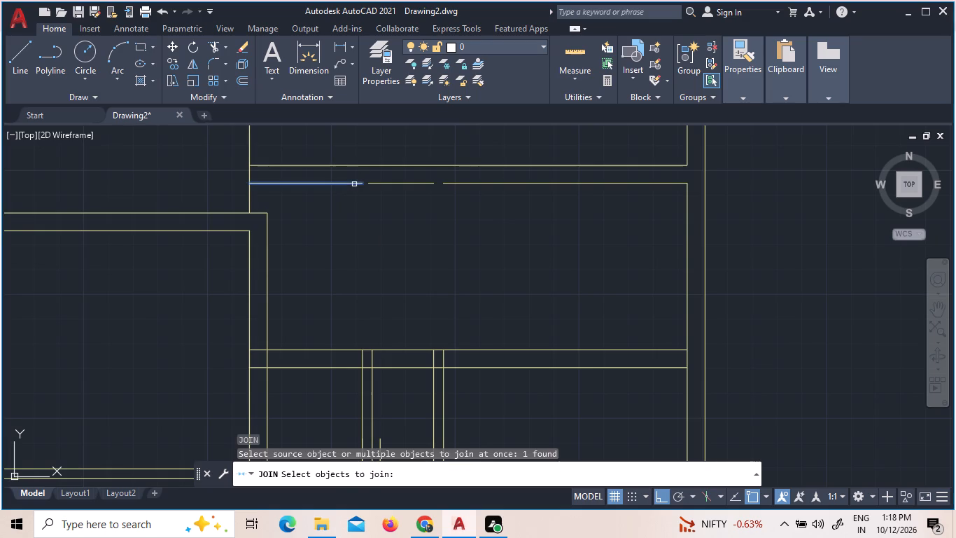
left_click(384, 181)
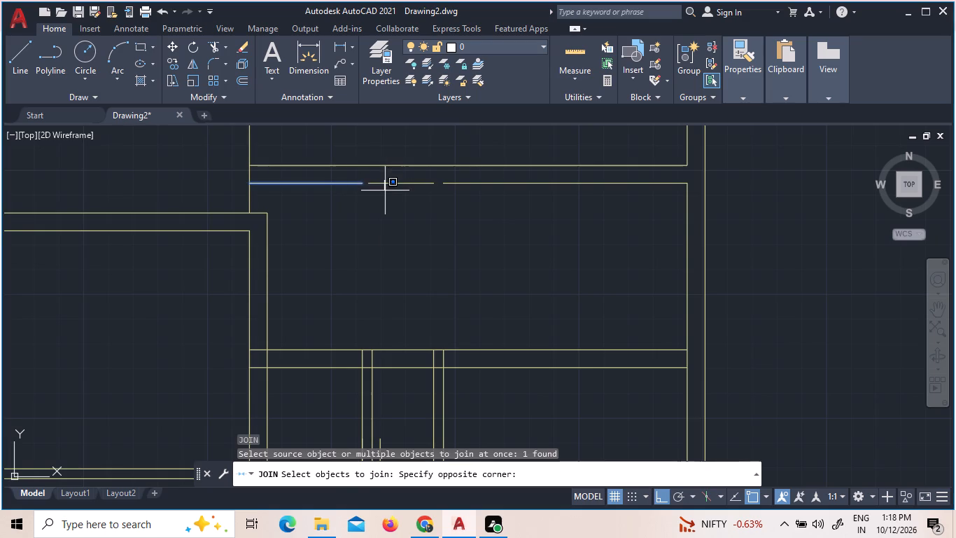
left_click(385, 191)
left_click(382, 185)
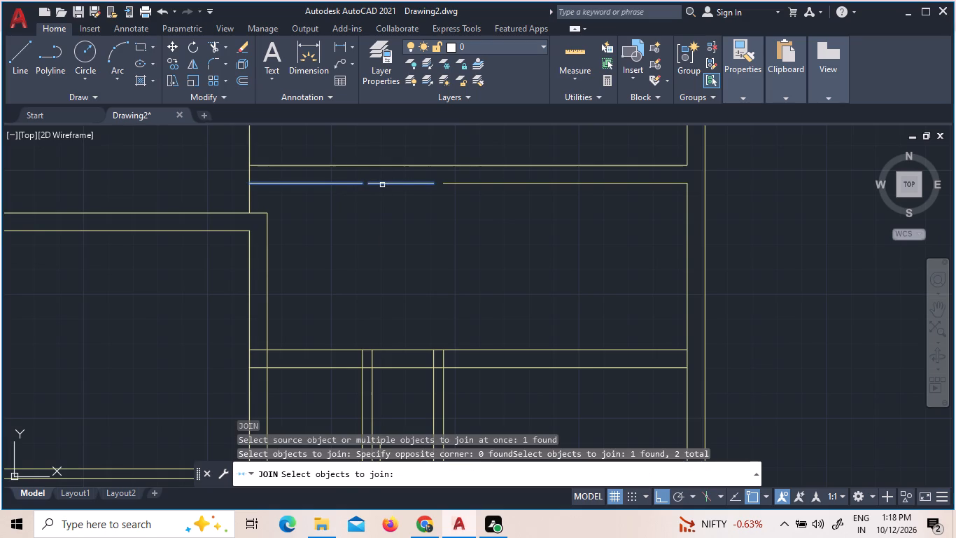
key("space")
key("j")
key("Return")
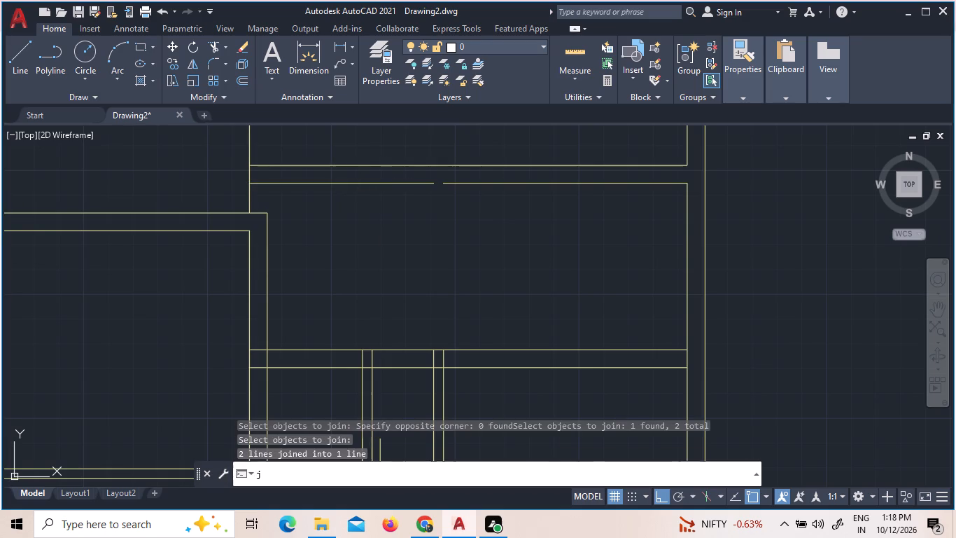
left_click(389, 183)
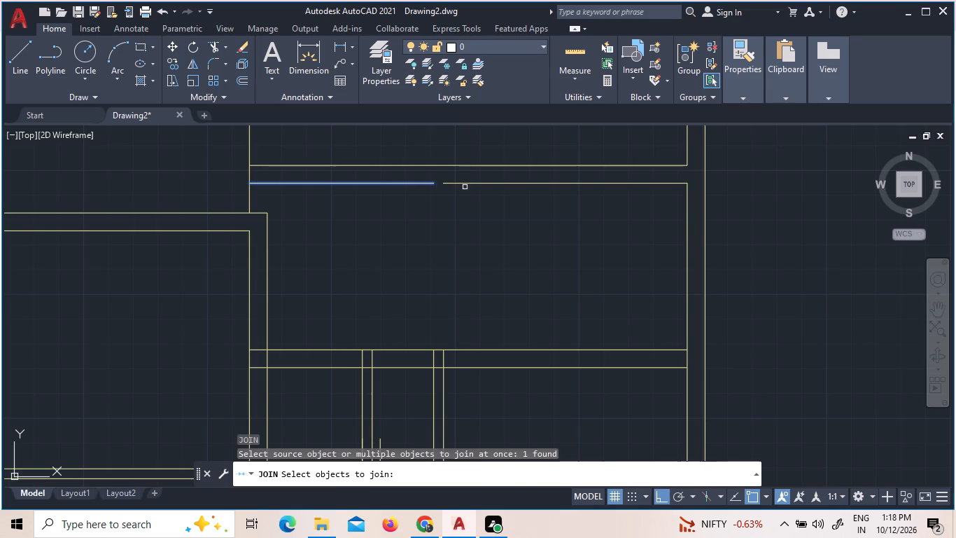
left_click(458, 182)
key("space")
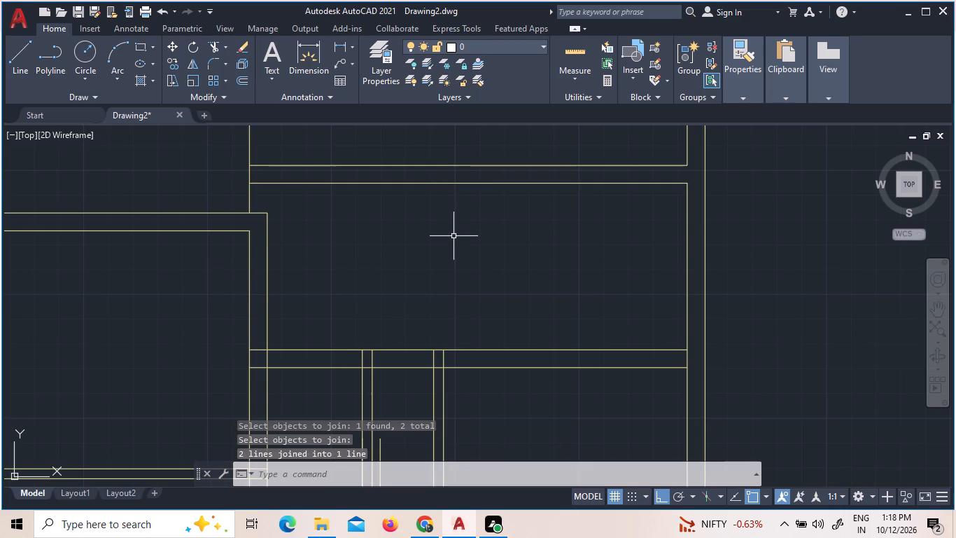
scroll(454, 236, "down", 1)
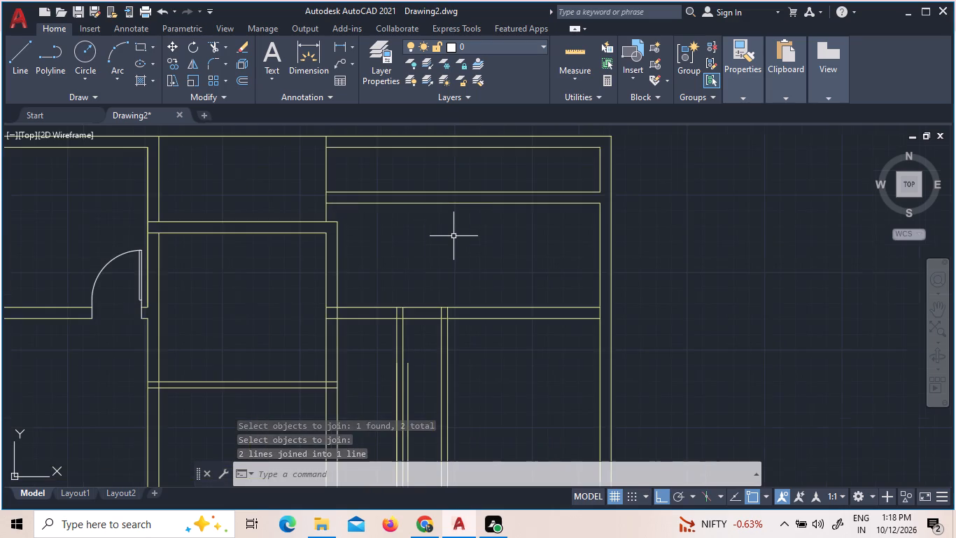
Quick-measure the open space between the two horizontal walls in the northeastern area.
scroll(454, 236, "down", 1)
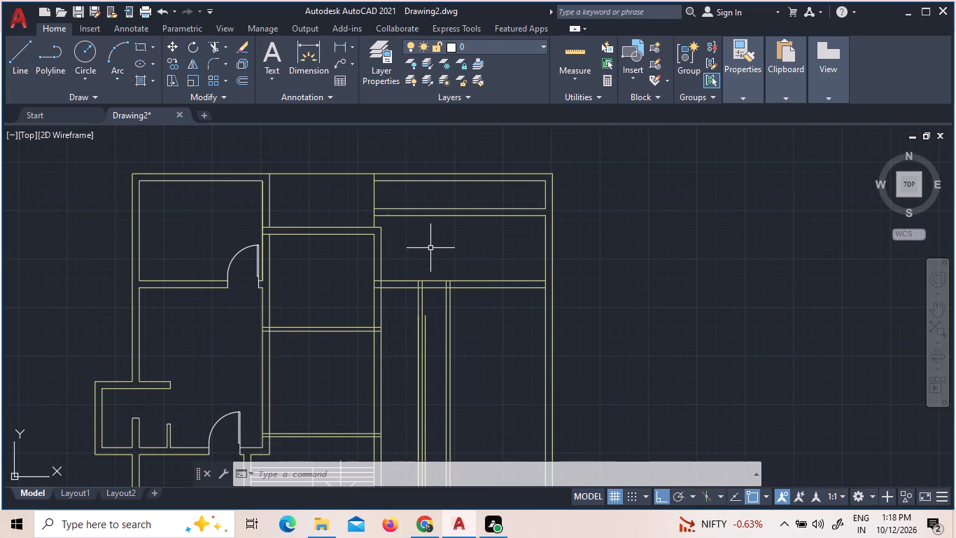
left_click(582, 74)
left_click(575, 109)
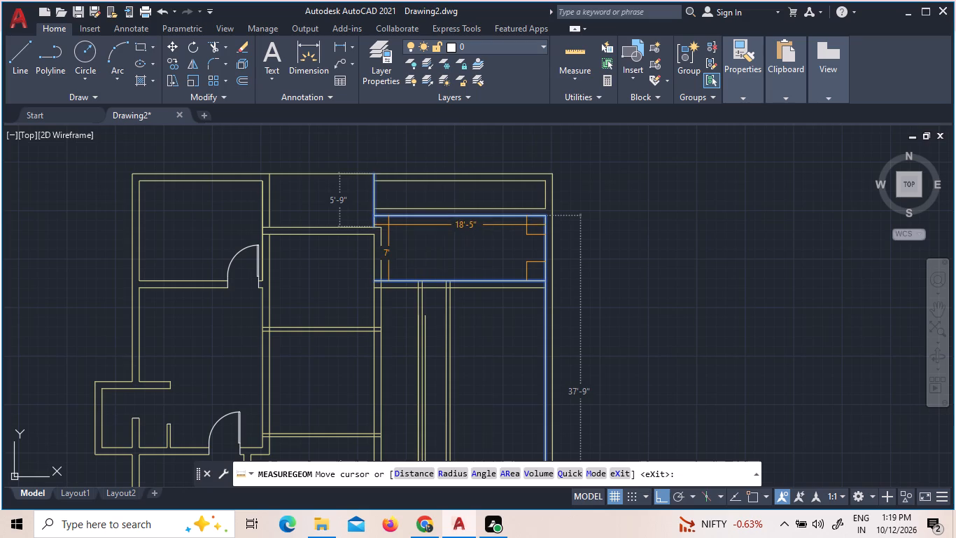
key("Escape")
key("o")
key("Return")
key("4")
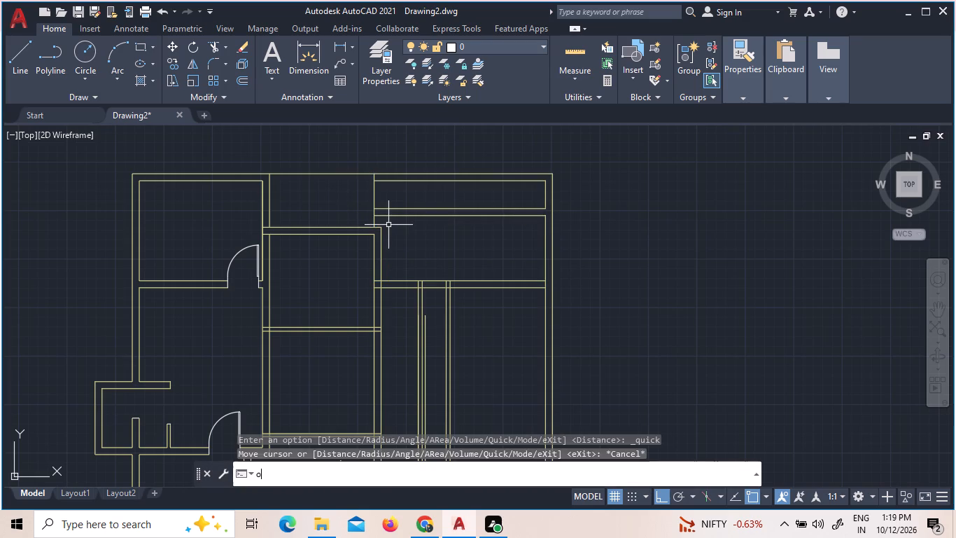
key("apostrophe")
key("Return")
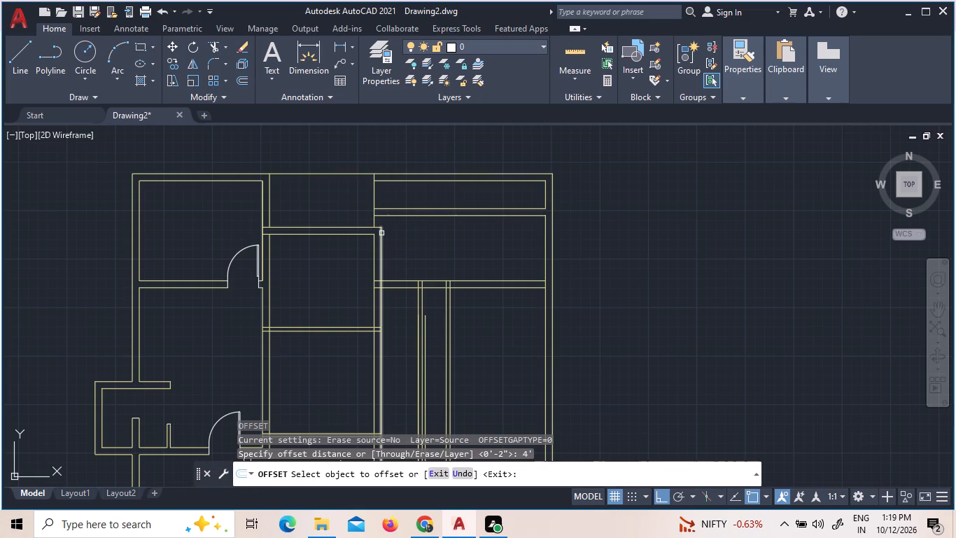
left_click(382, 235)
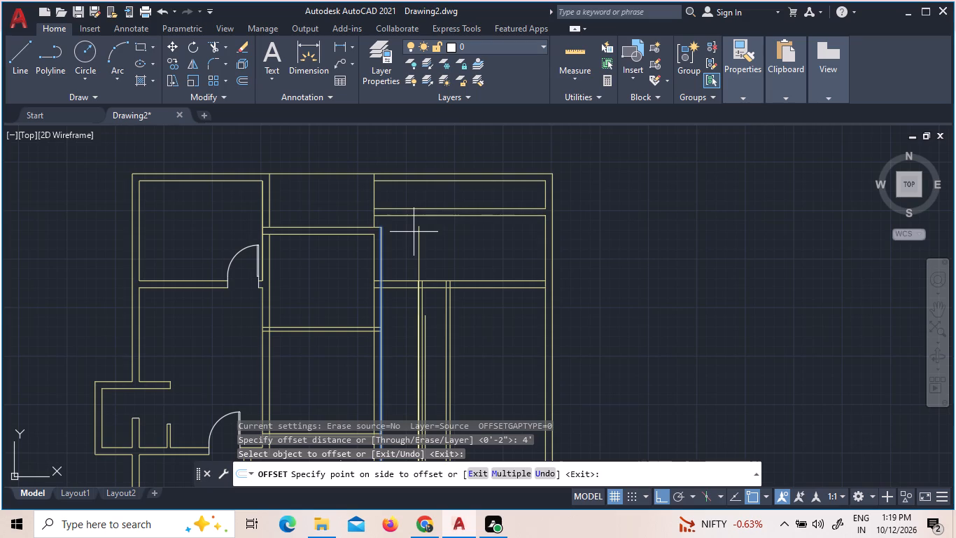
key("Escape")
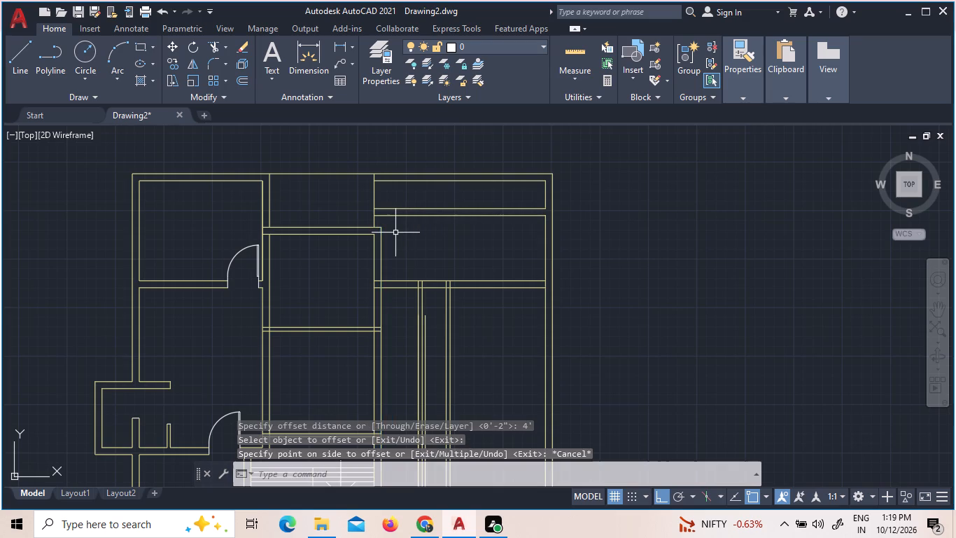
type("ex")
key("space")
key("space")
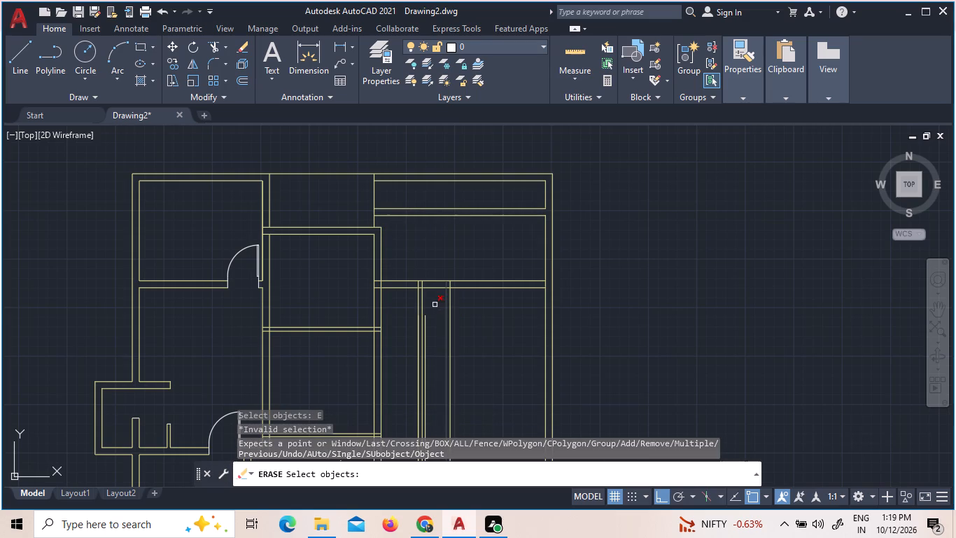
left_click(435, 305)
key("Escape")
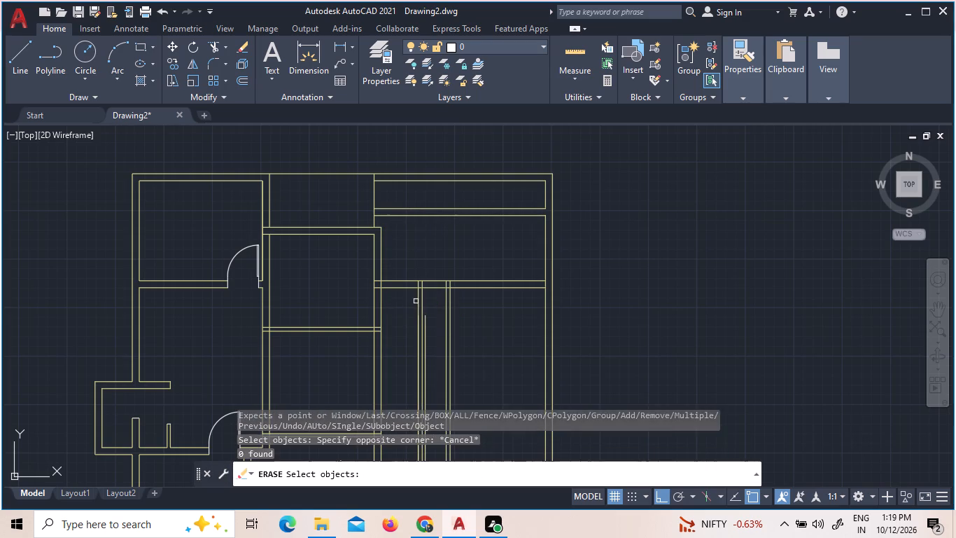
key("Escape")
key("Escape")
Extend both lines of the western thin vertical wall north across the open space to the northern horizontal wall's far line.
type("ex")
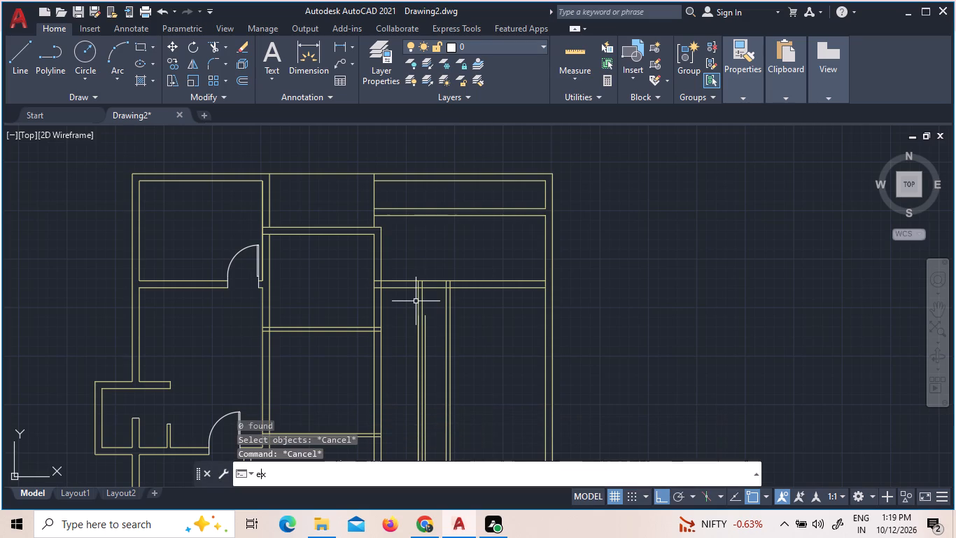
key("space")
key("space")
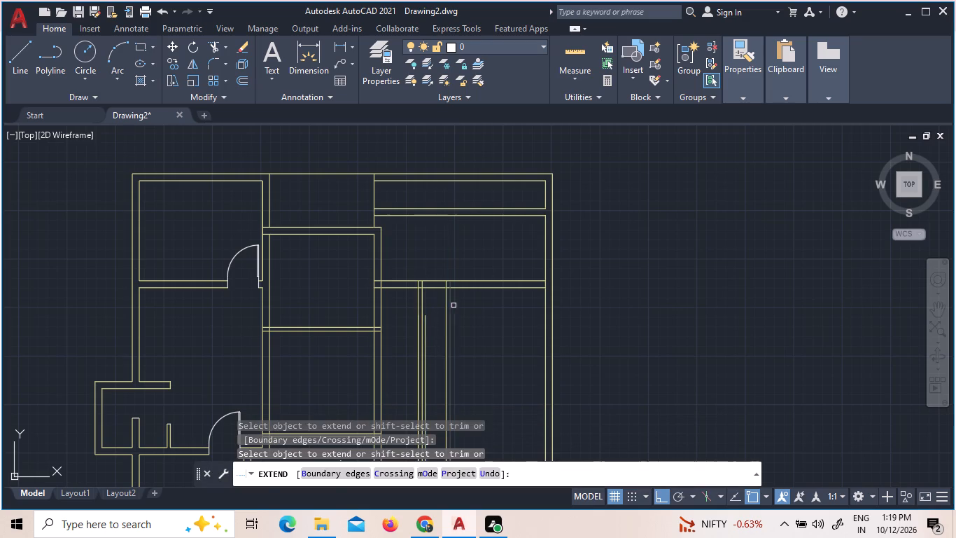
left_click(433, 301)
left_click(400, 300)
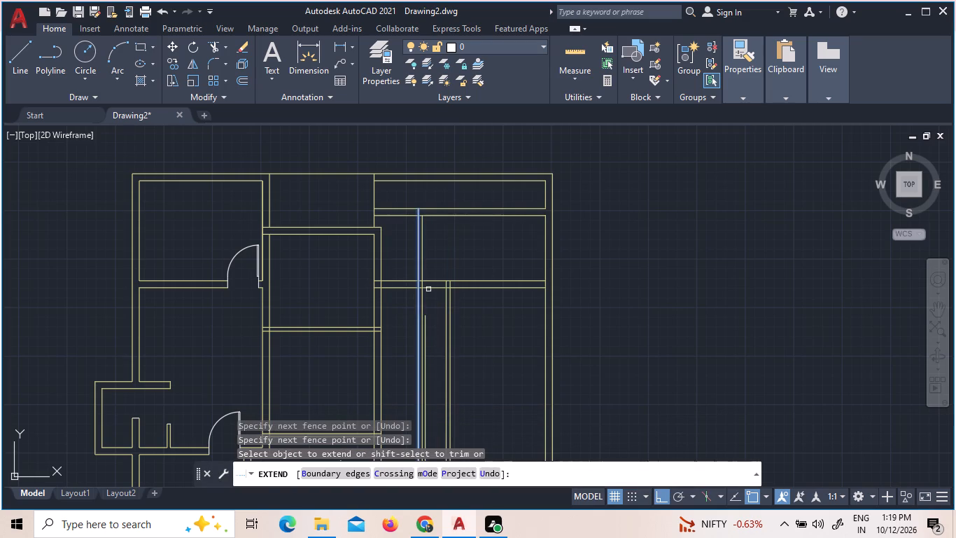
left_click(437, 238)
left_click(406, 231)
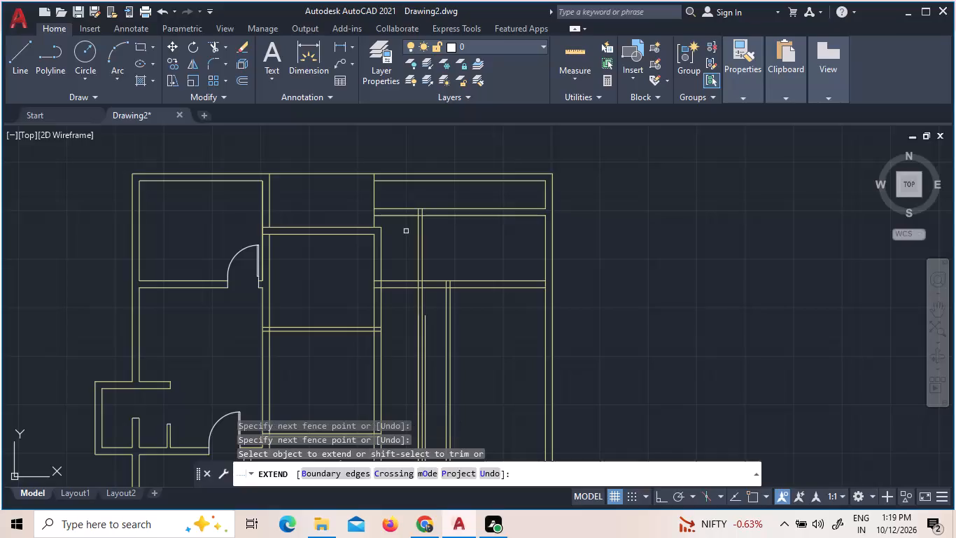
key("Escape")
Erase the stray vertical line just east of the western thin vertical wall.
scroll(431, 340, "up", 1)
scroll(431, 340, "down", 2)
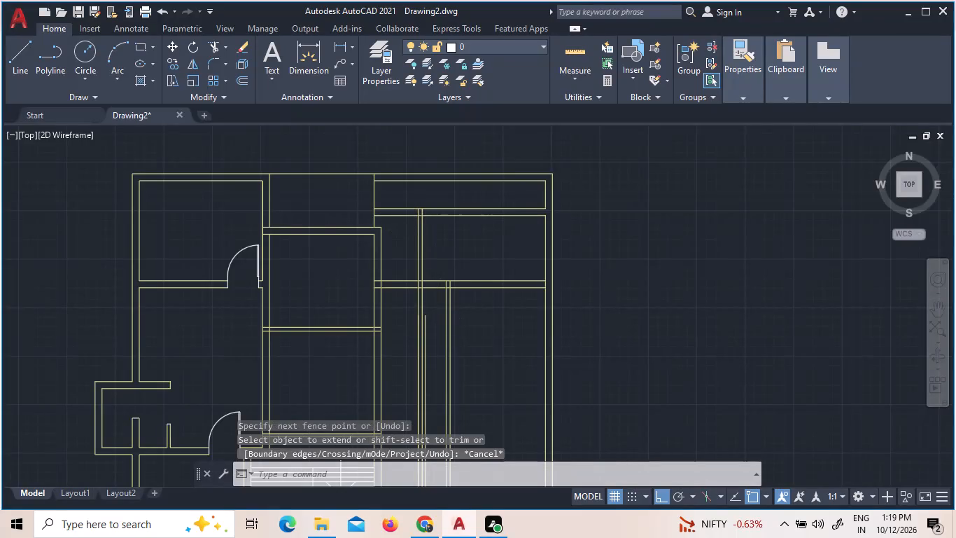
scroll(431, 340, "down", 2)
scroll(430, 343, "up", 5)
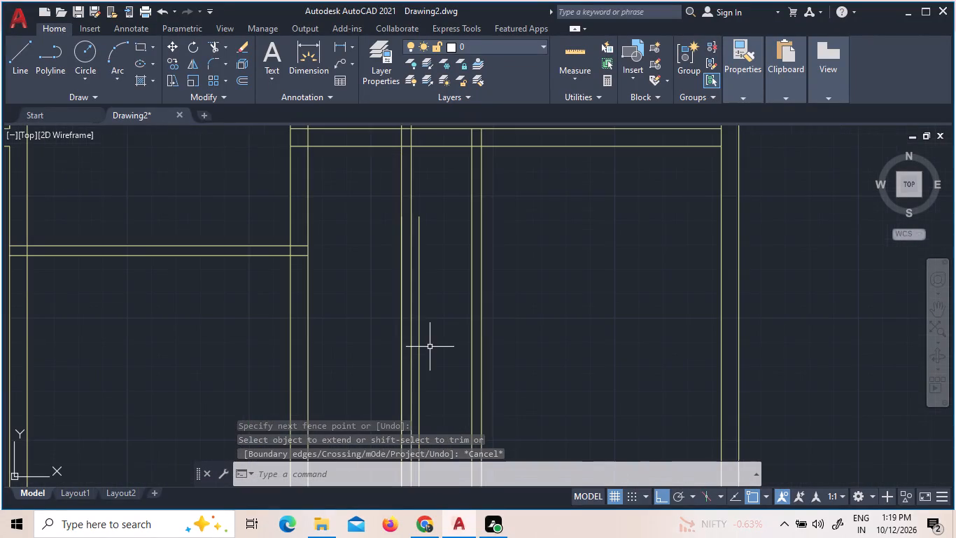
left_click(418, 333)
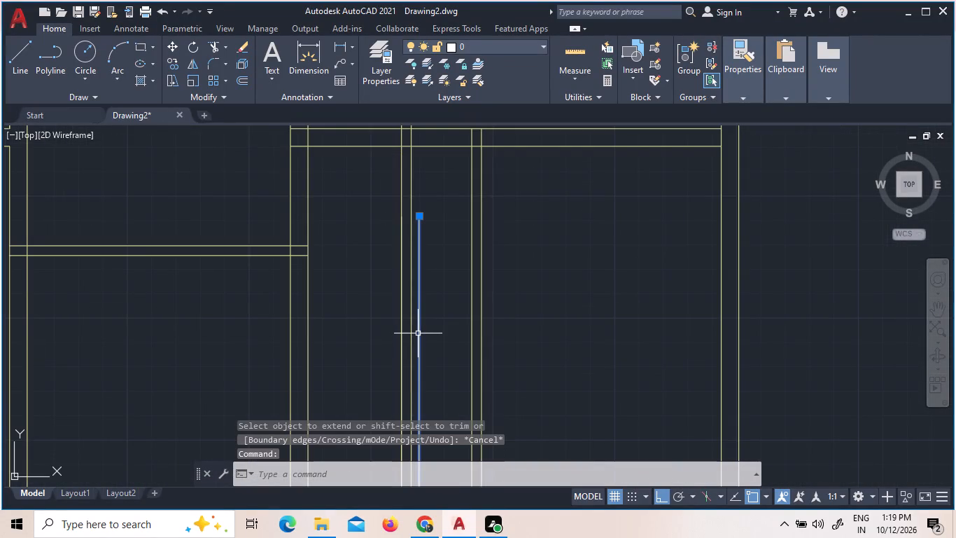
key("Delete")
Quick-measure the northeastern room east of the extended thin wall, including its area and perimeter.
scroll(421, 326, "down", 2)
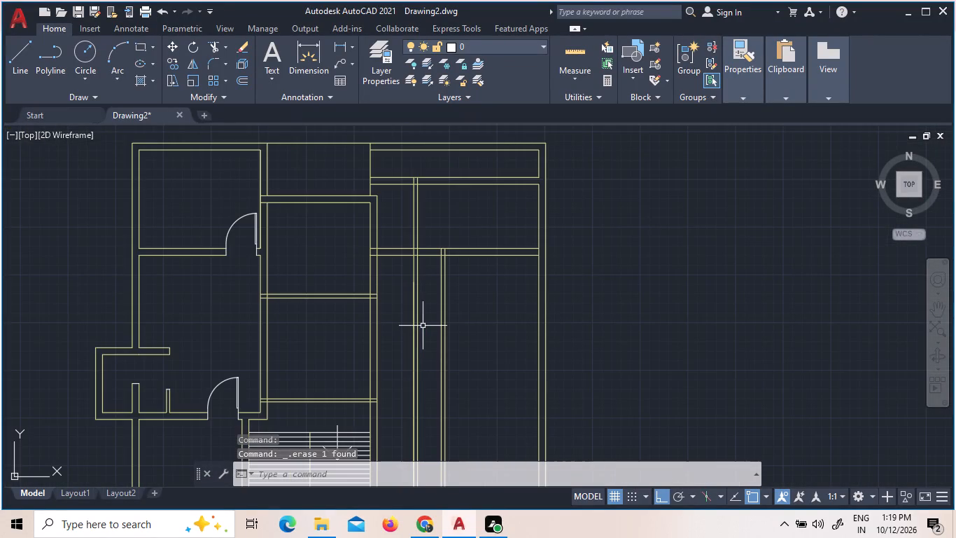
left_click(570, 60)
left_click(586, 62)
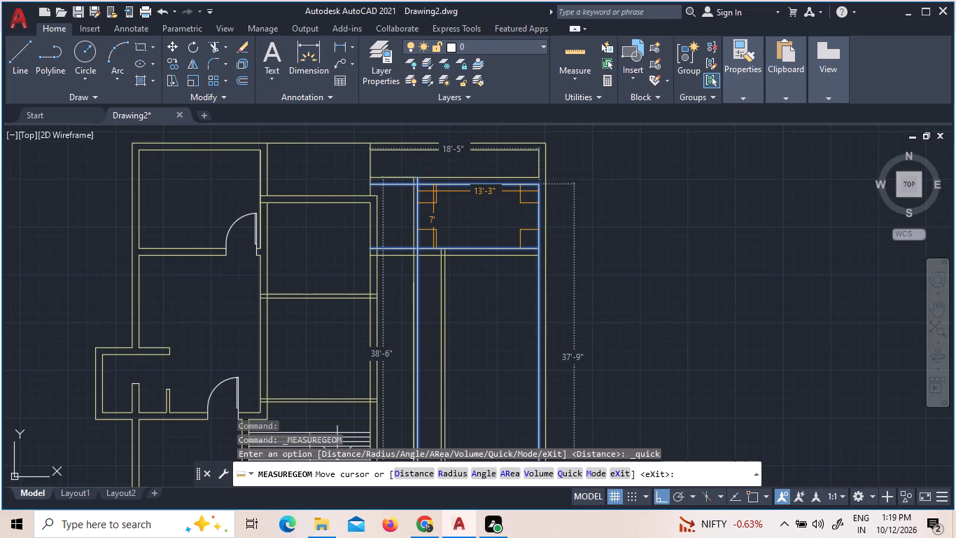
scroll(433, 191, "up", 1)
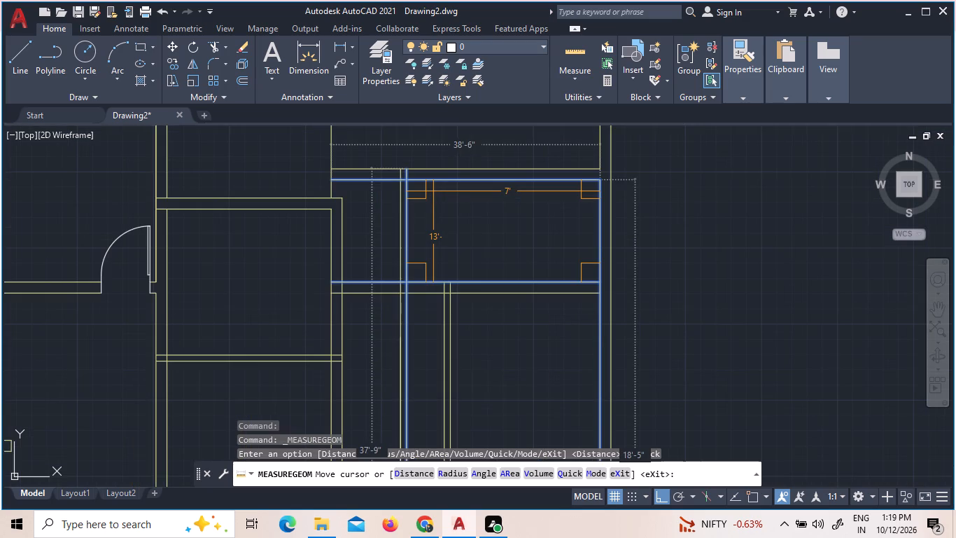
scroll(433, 191, "up", 1)
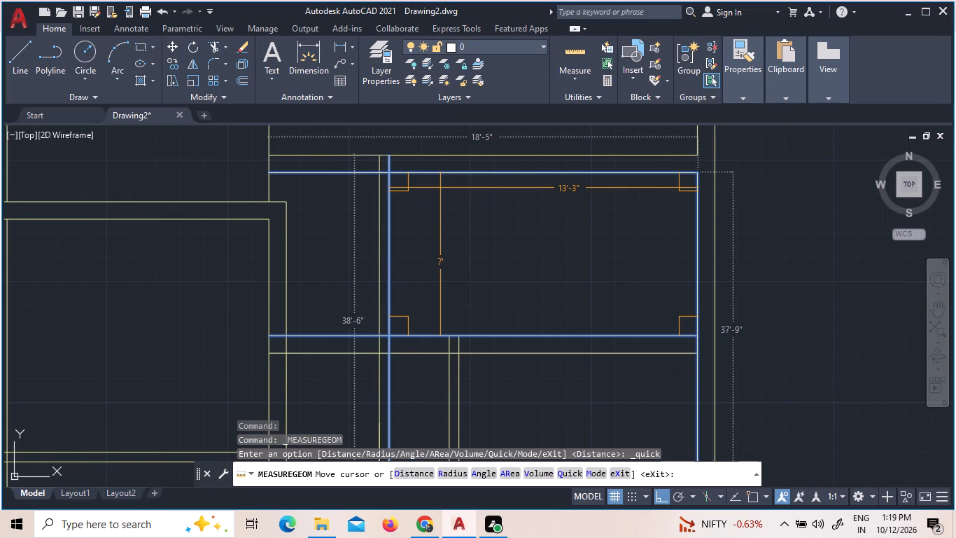
key("0")
key("Return")
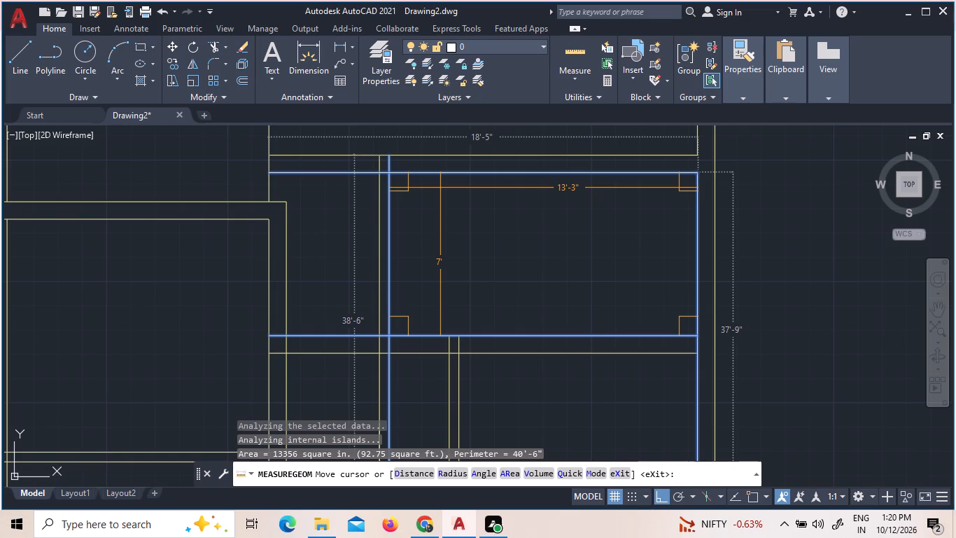
key("Escape")
key("Escape")
key("Escape")
Offset the extended thin wall's east line 3' to the east.
key("o")
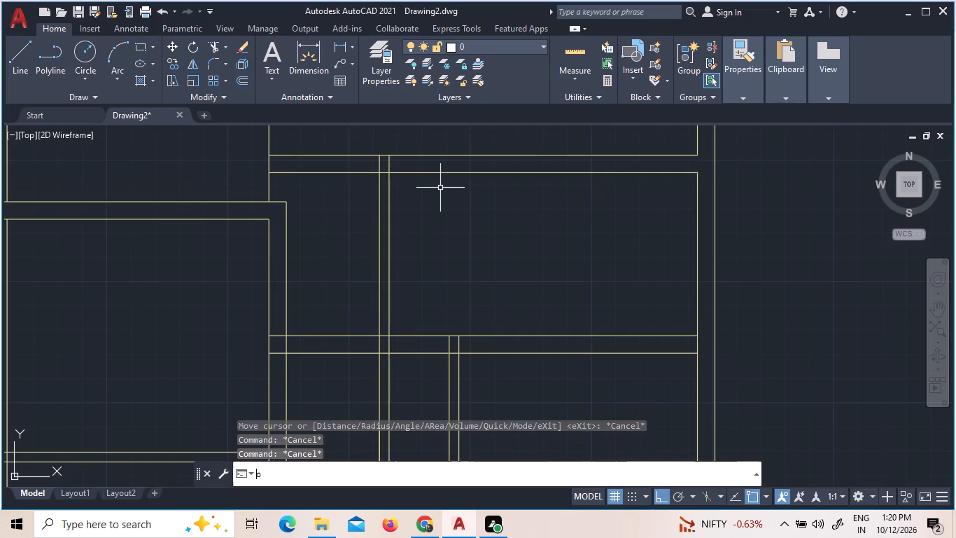
key("Return")
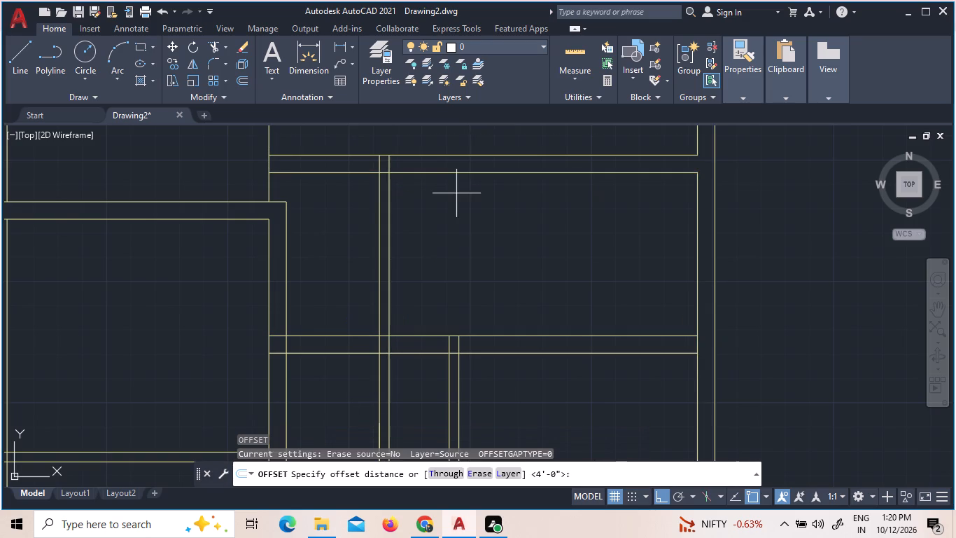
key("3")
key("apostrophe")
key("Return")
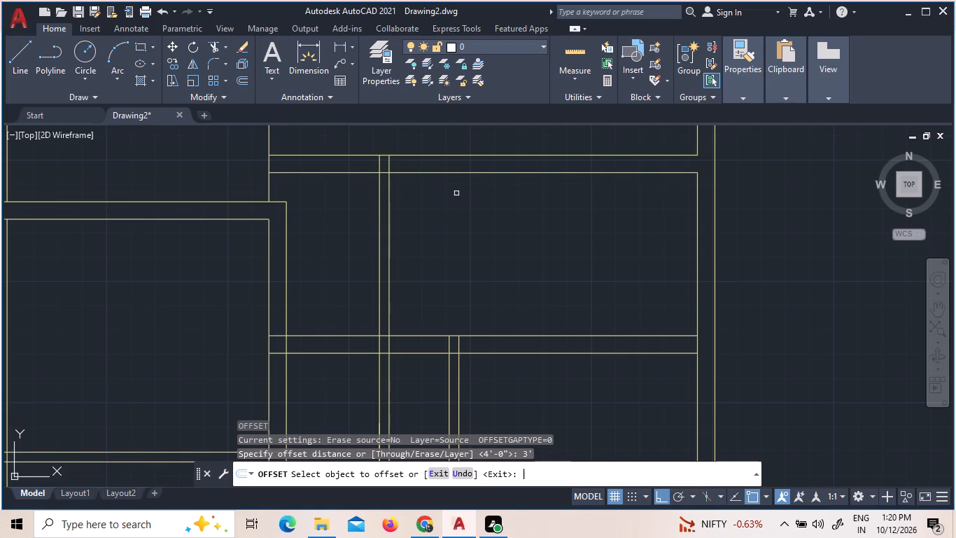
left_click(388, 220)
left_click(516, 242)
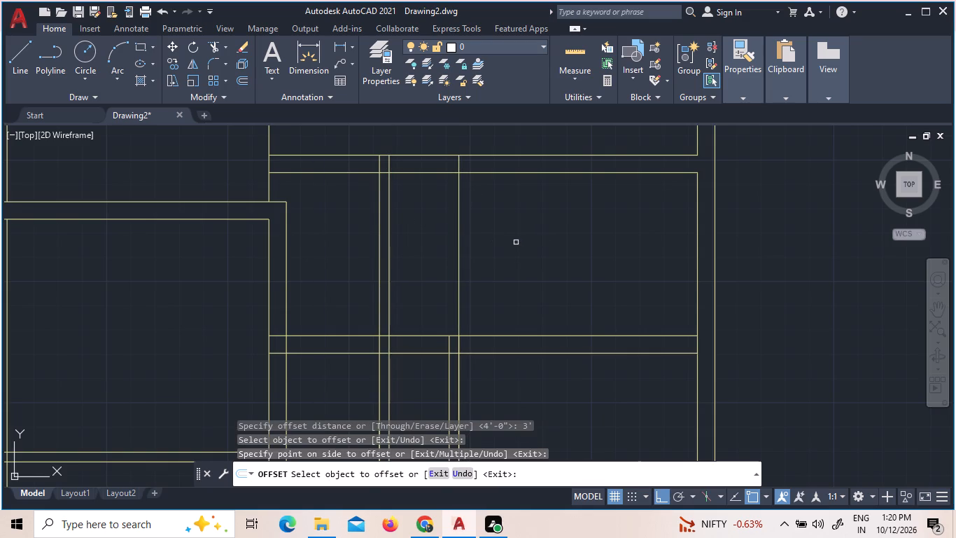
key("Escape")
key("Escape")
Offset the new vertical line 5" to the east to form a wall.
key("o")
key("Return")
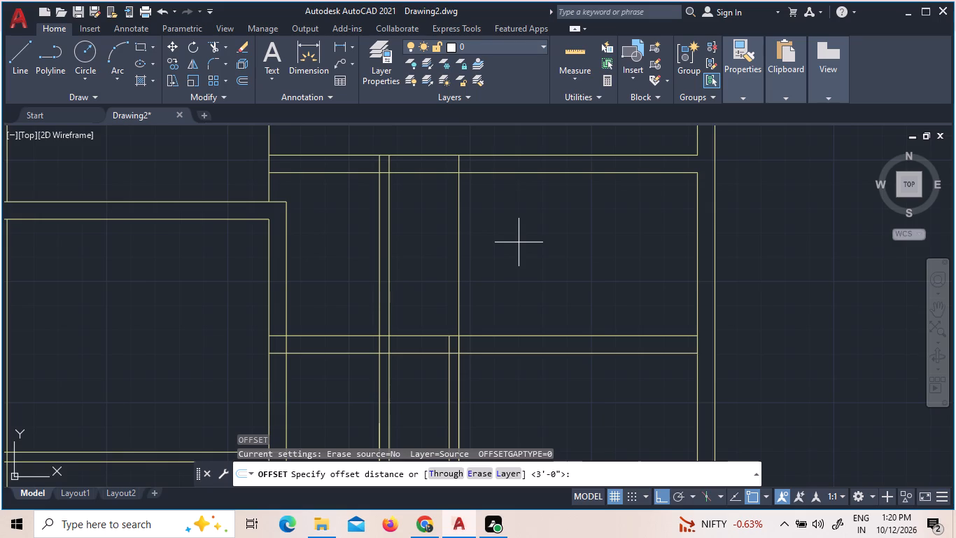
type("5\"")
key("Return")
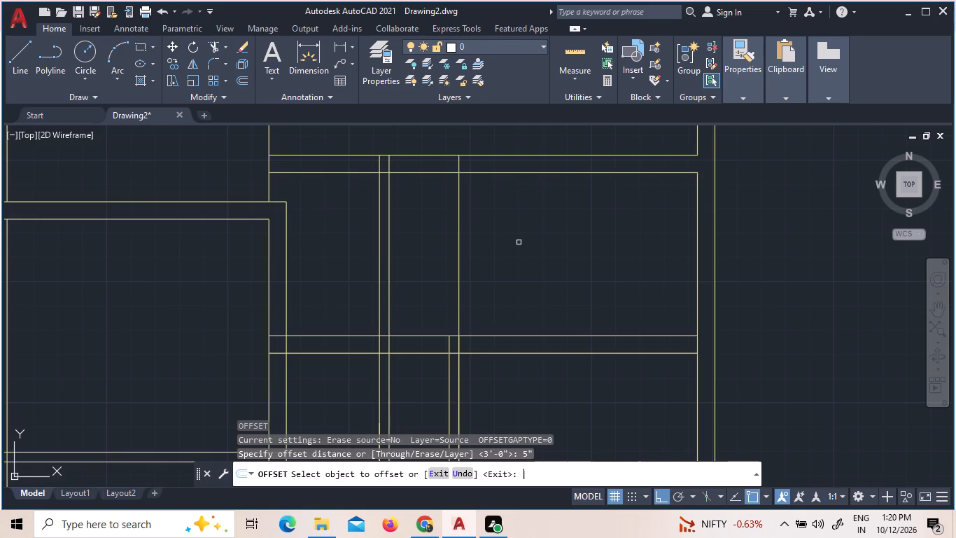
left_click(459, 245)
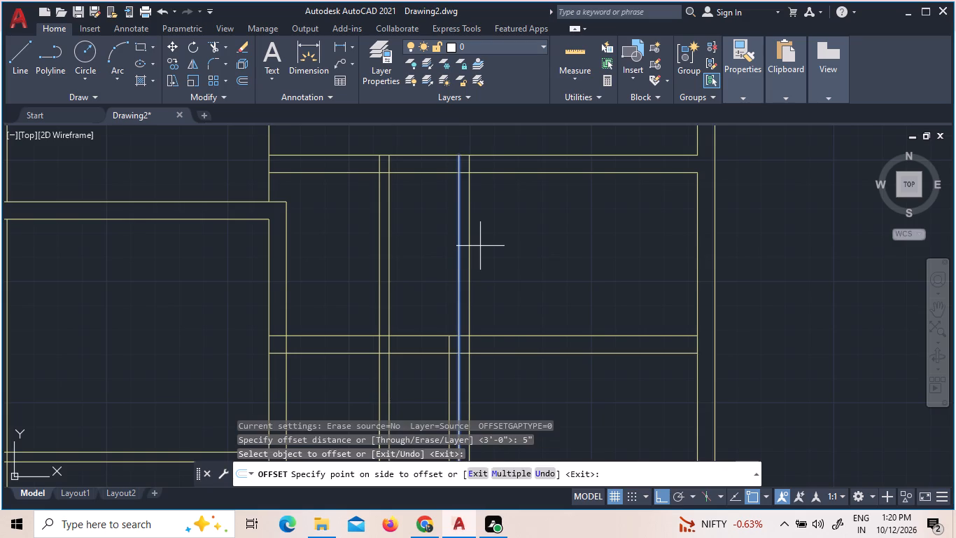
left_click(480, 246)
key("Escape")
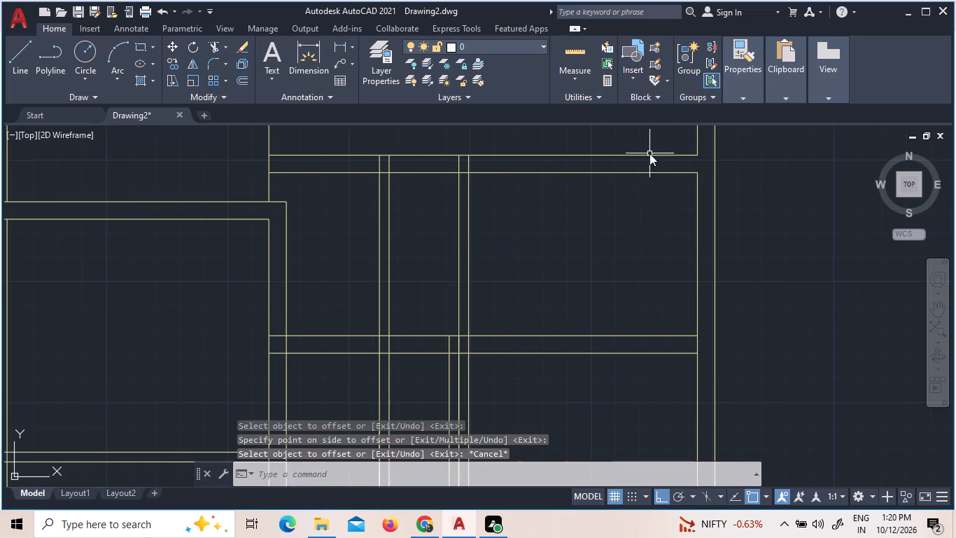
Quick-measure the room between the new vertical wall and the eastern outer wall.
left_click(587, 59)
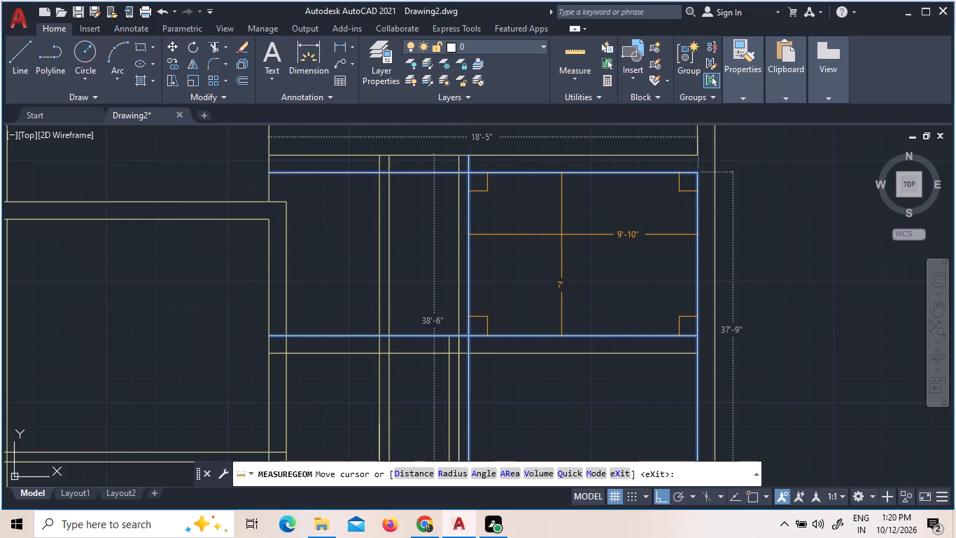
key("Escape")
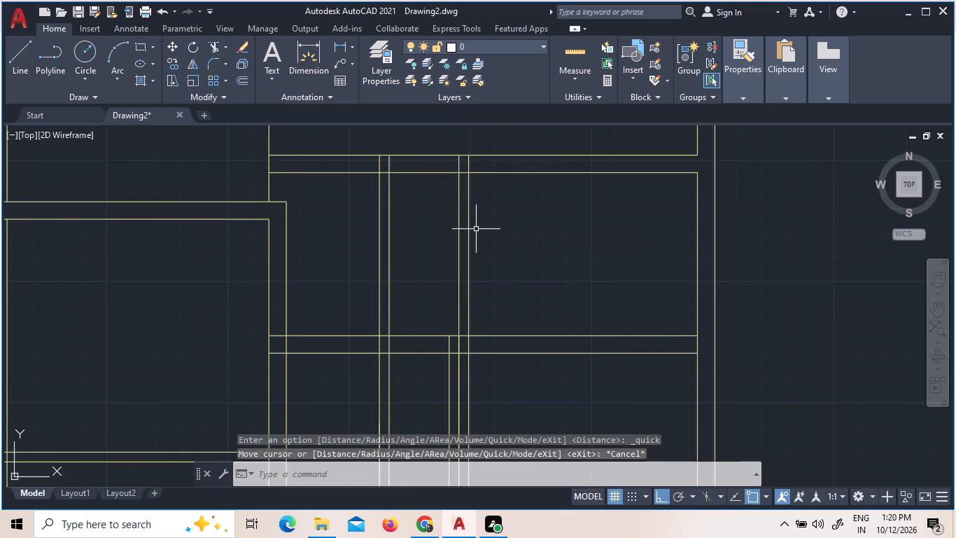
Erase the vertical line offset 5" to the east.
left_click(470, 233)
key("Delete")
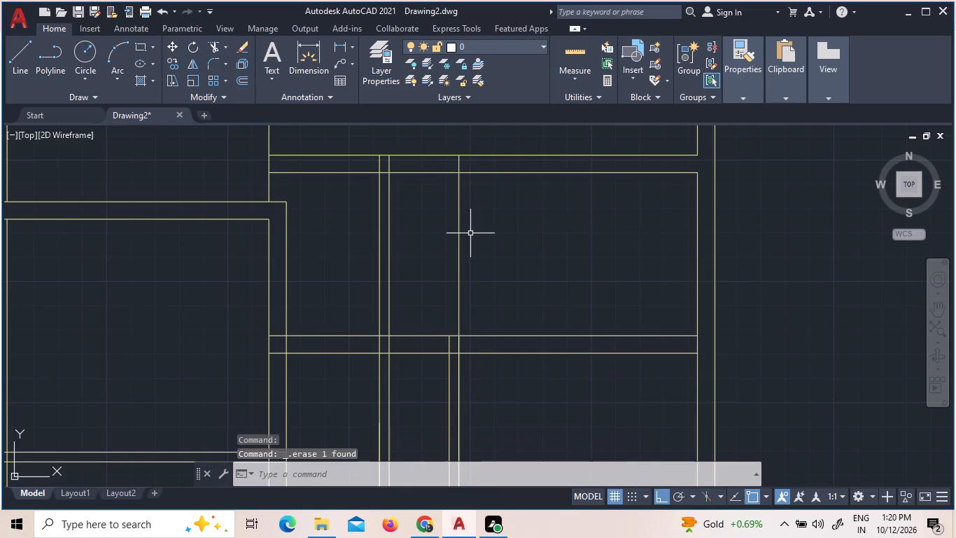
Offset the vertical line east of the thin wall 3" to the east to form a thinner partition.
key("o")
key("Return")
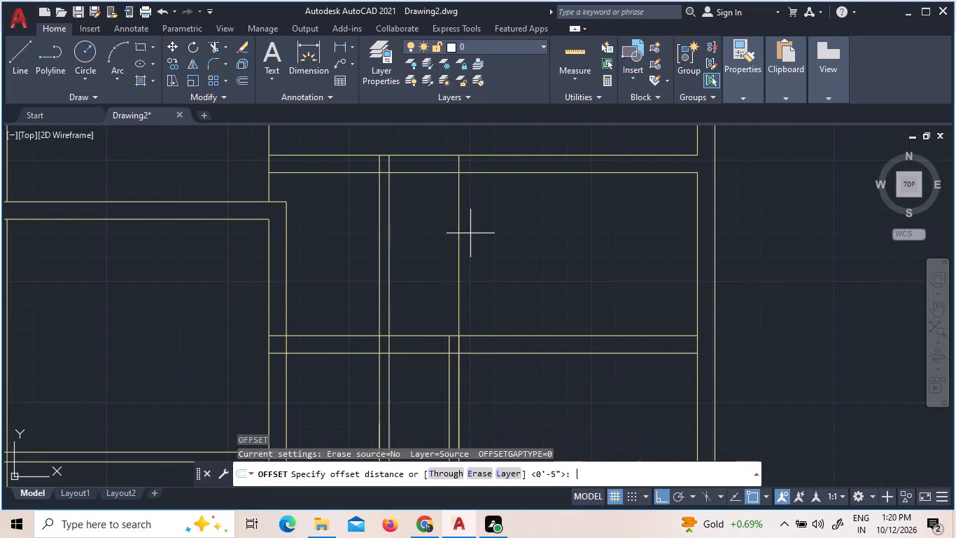
key("3")
key("shift+quotedbl")
key("Return")
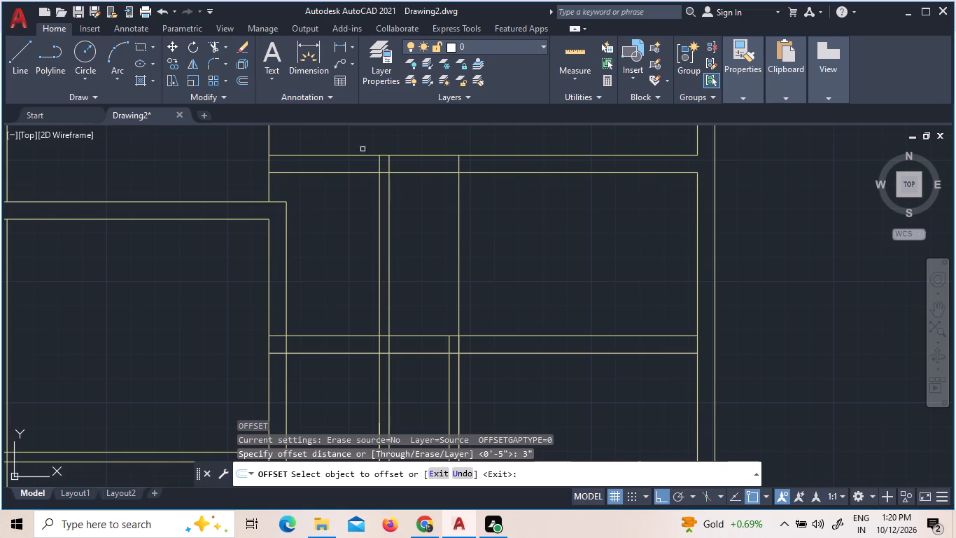
left_click(458, 219)
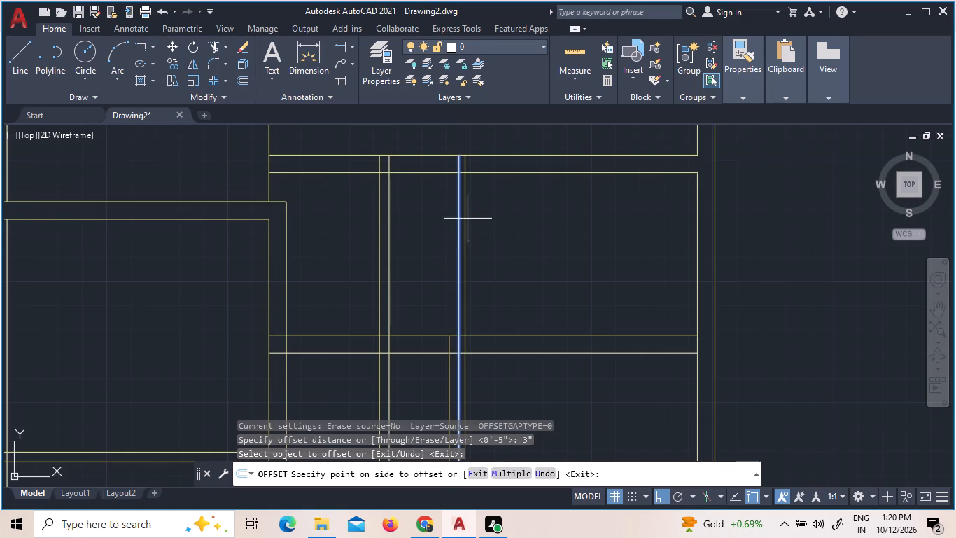
left_click(471, 219)
key("Escape")
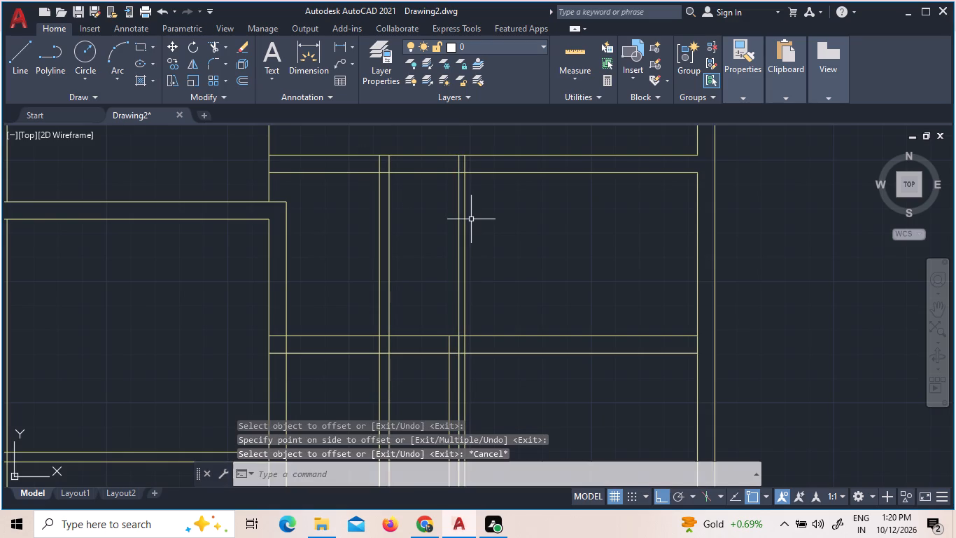
Offset the inner line of the northeastern room's north wall 4' to the south.
key("o")
key("Return")
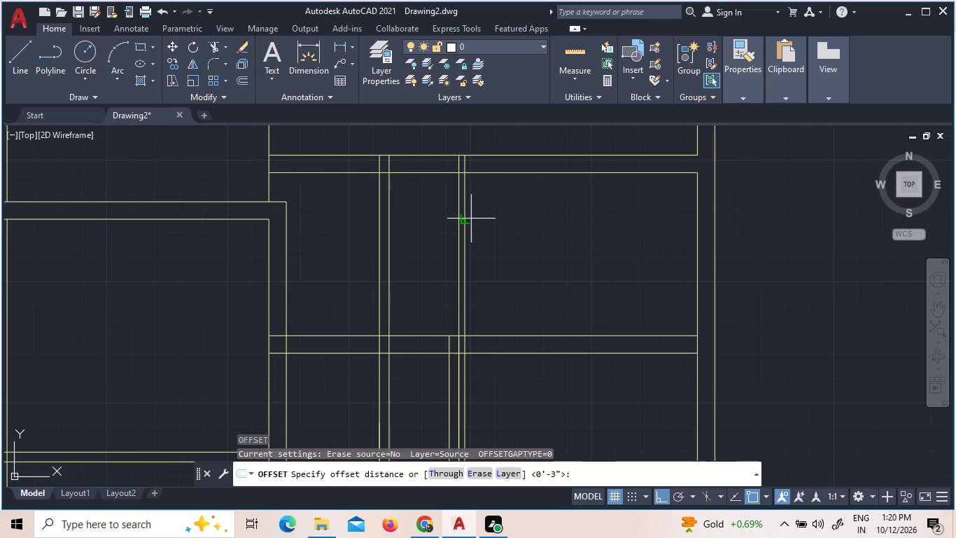
type("4'")
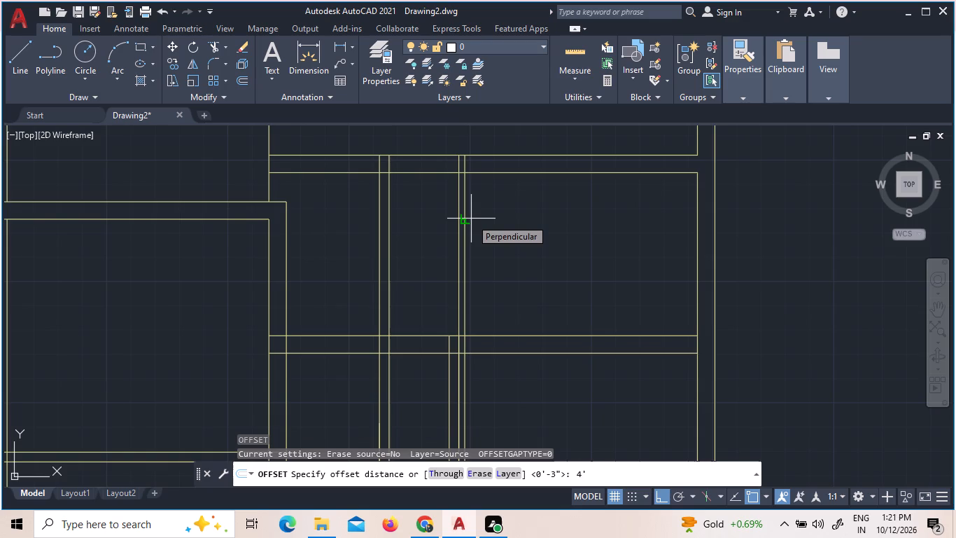
key("Return")
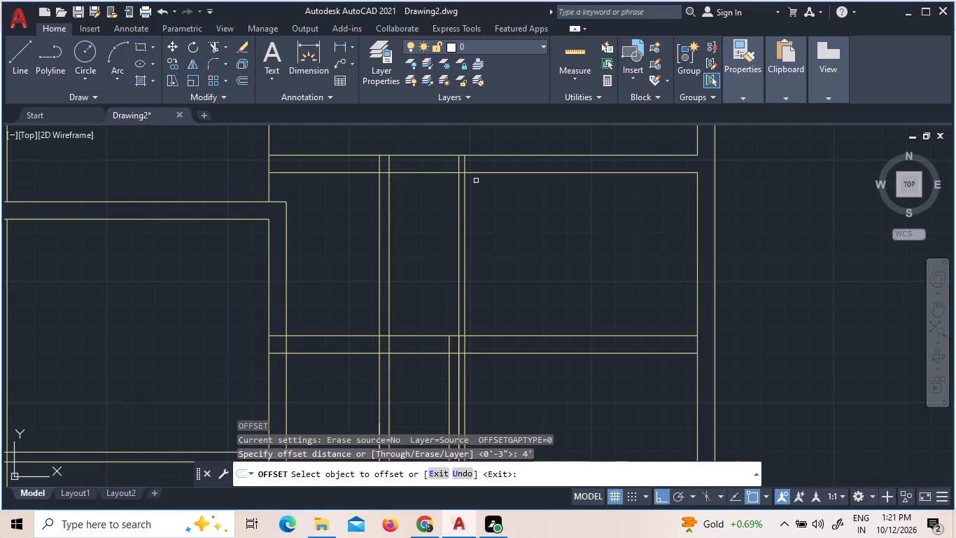
left_click(426, 173)
left_click(419, 219)
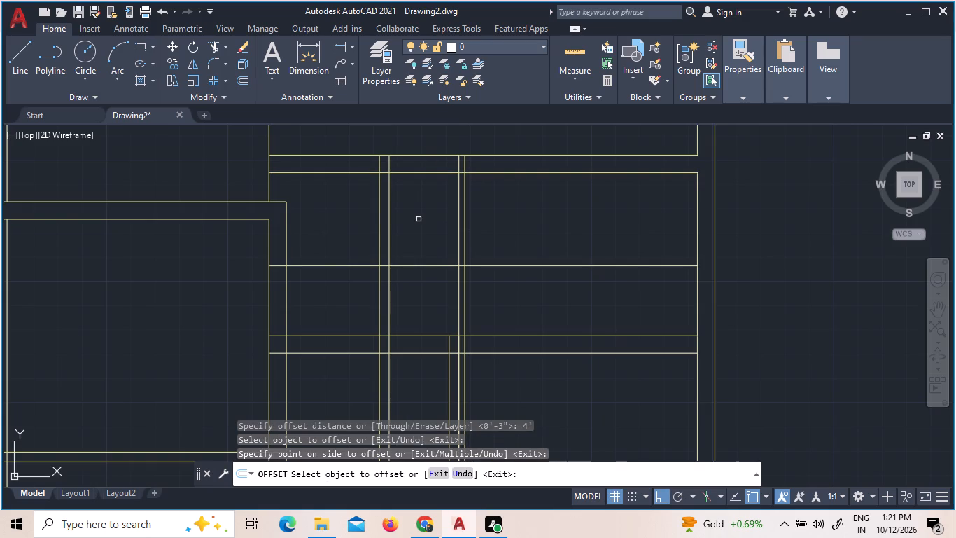
Trim the new horizontal line so it runs only from the older thin wall's west line to the new partition's west line.
type("tr")
key("space")
key("space")
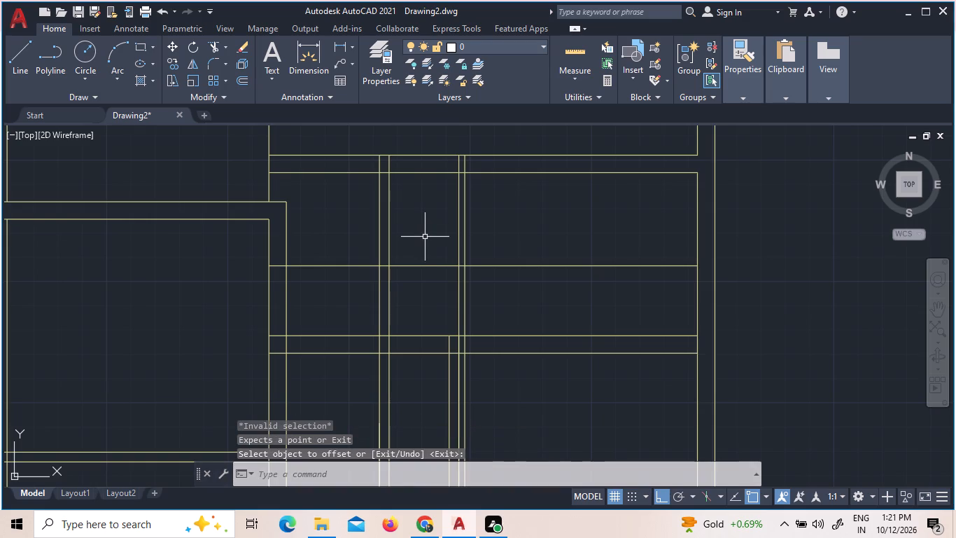
type("r")
key("space")
key("BackSpace")
key("BackSpace")
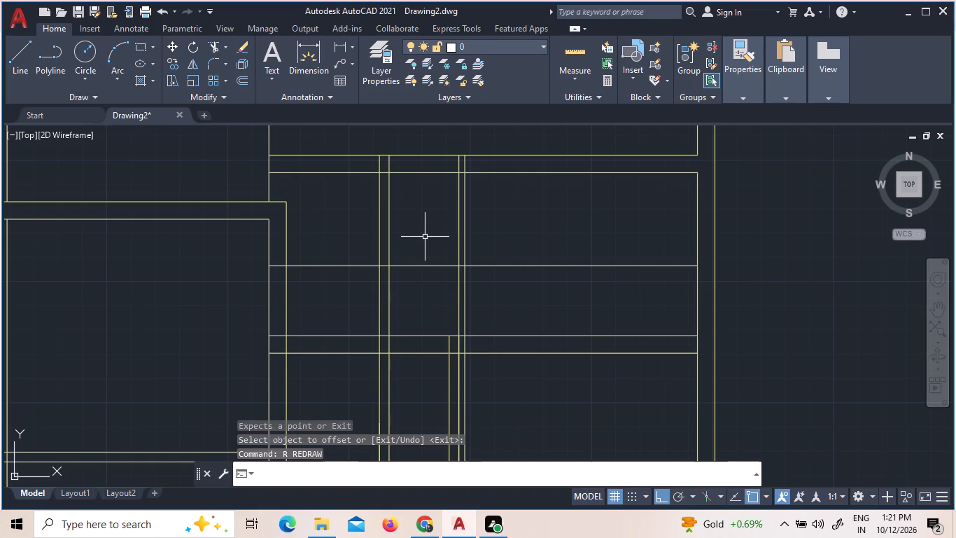
key("BackSpace")
type("tr")
key("space")
key("space")
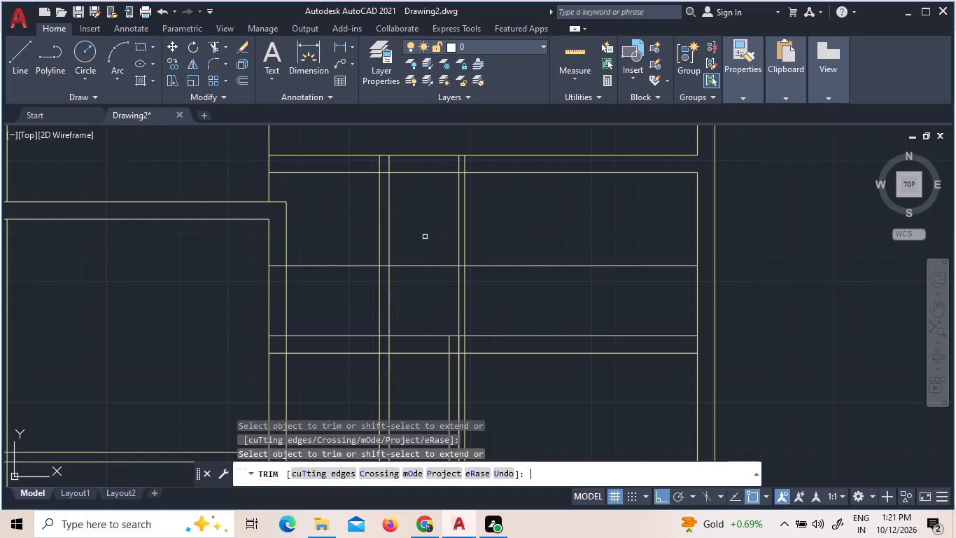
left_click(279, 267)
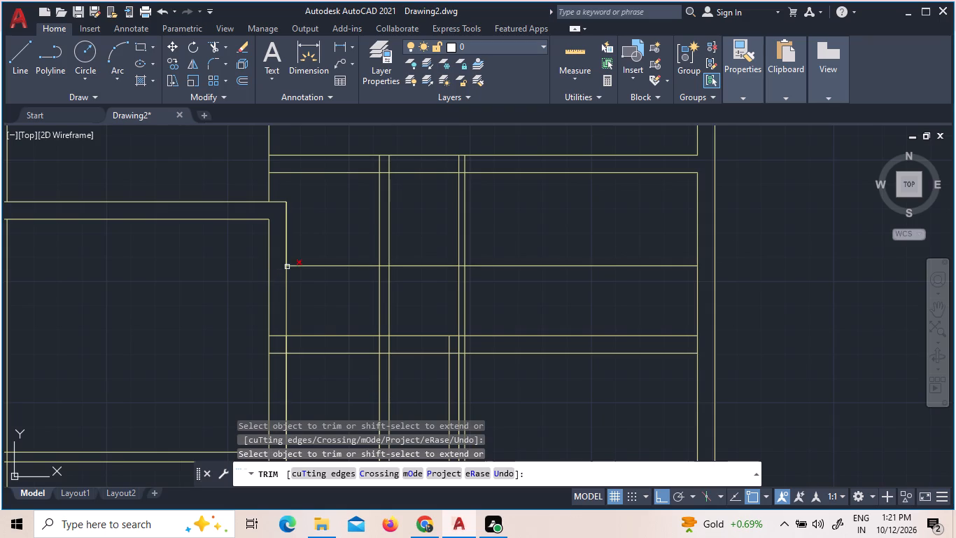
left_click(310, 267)
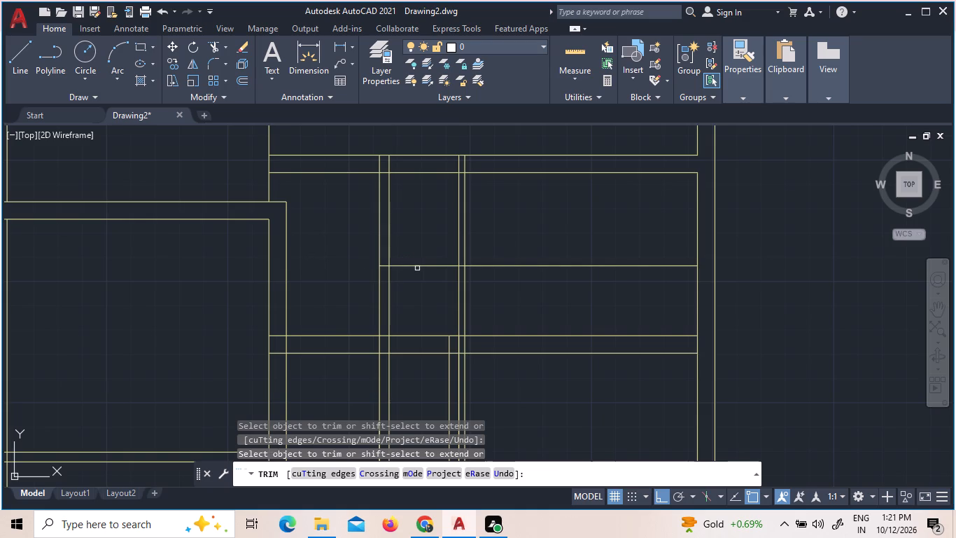
left_click(480, 264)
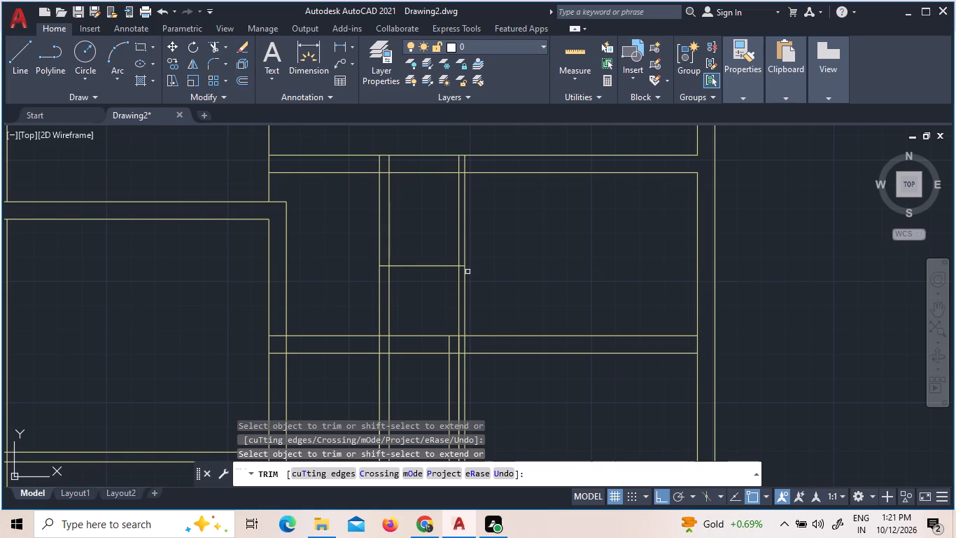
scroll(458, 271, "up", 2)
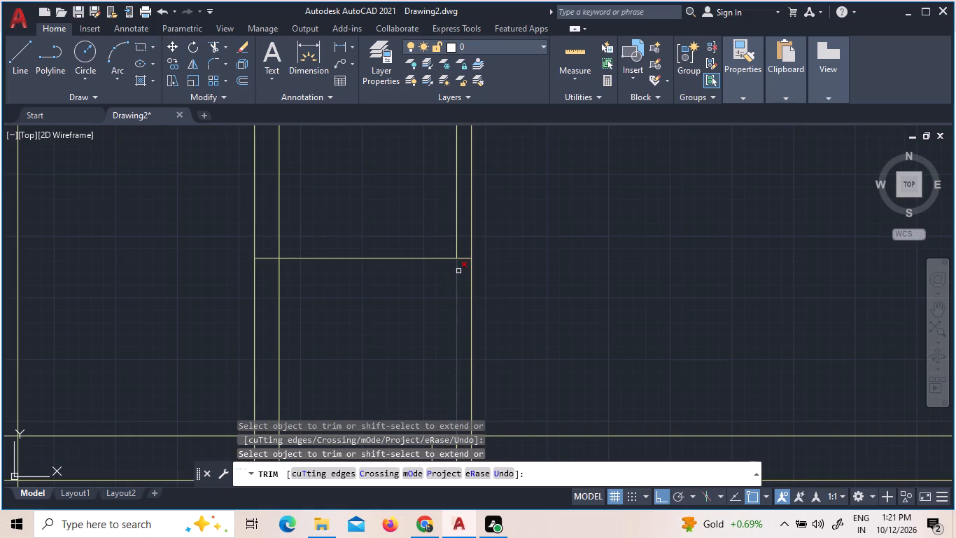
left_click(465, 260)
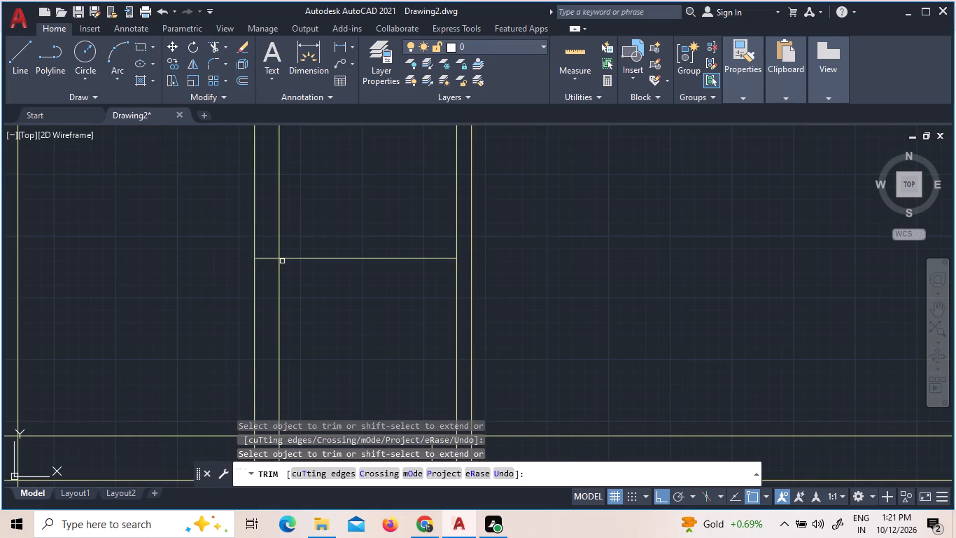
Trim away both lines of the older thin wall between the new horizontal line and the room's south wall.
scroll(283, 261, "down", 2)
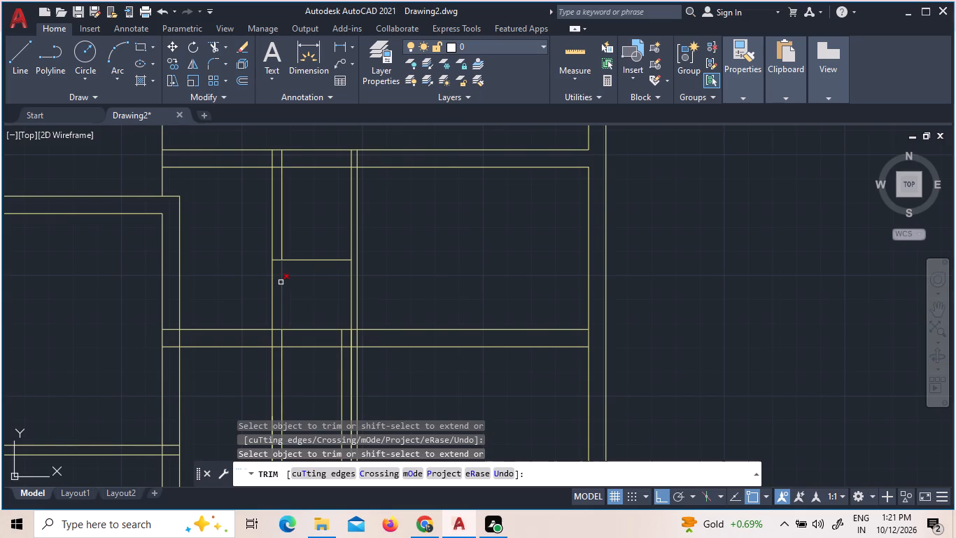
left_click(281, 282)
left_click(273, 284)
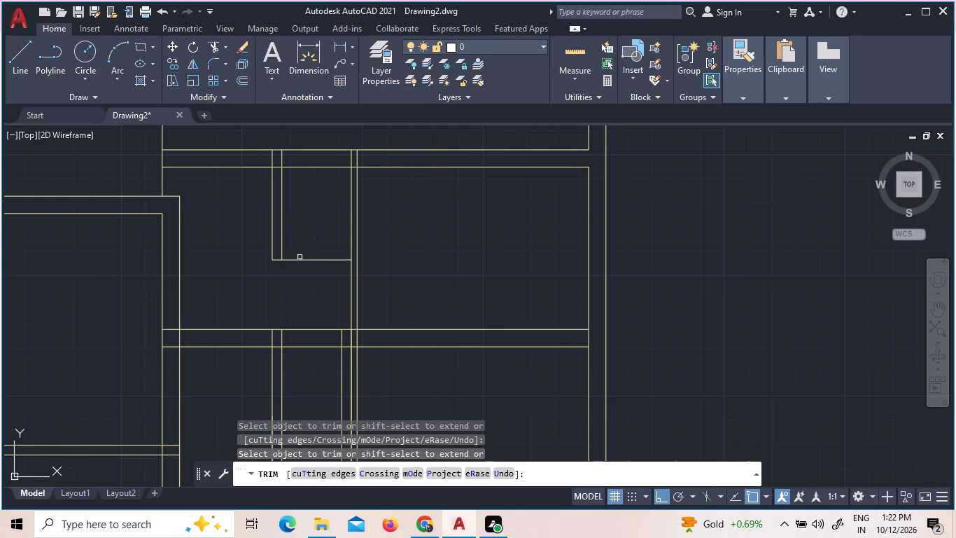
key("Escape")
Offset the short horizontal line 4" to the north, into the small enclosed space.
key("o")
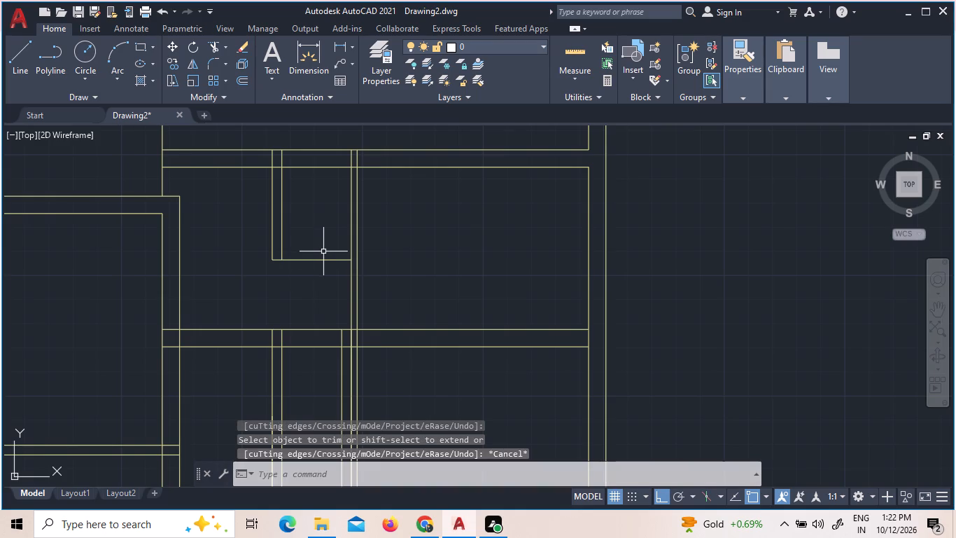
key("Return")
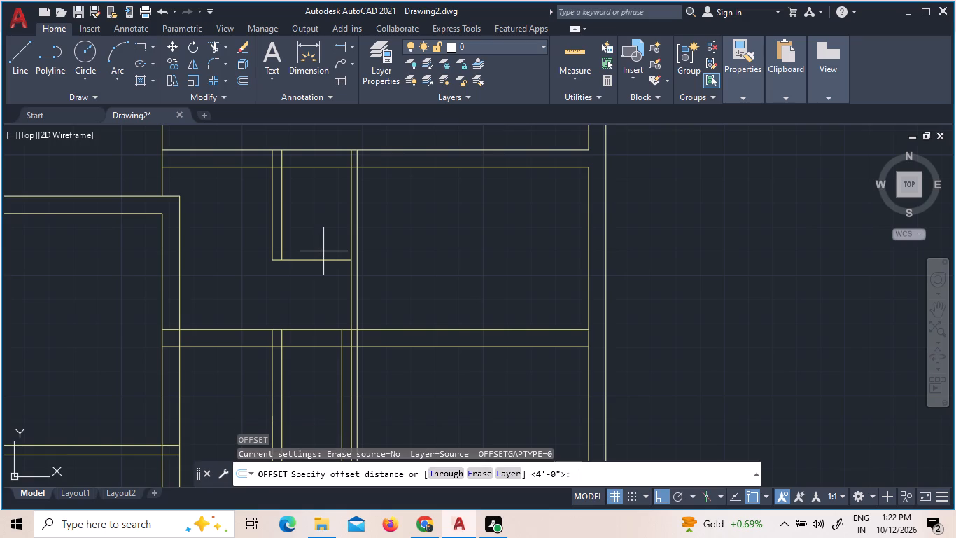
key("4")
key("shift+quotedbl")
key("Return")
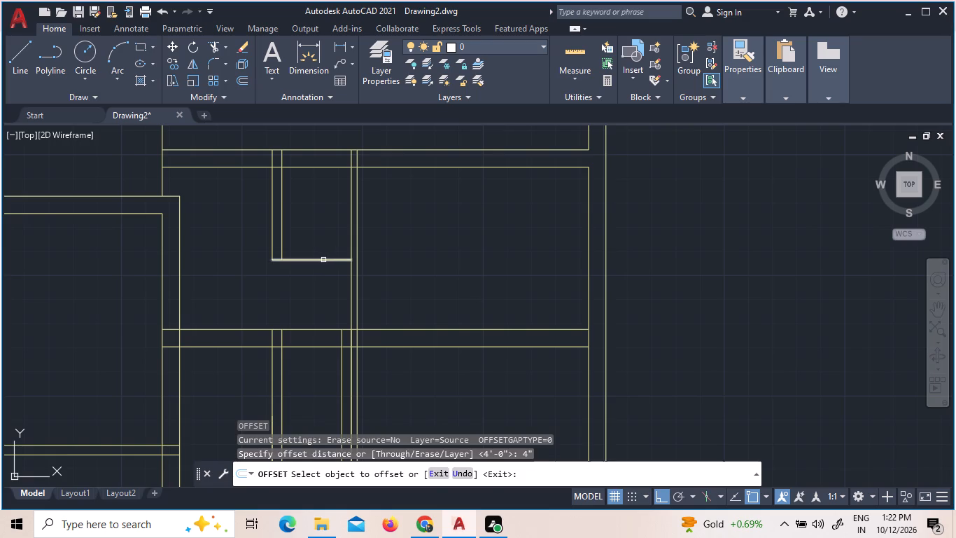
left_click(323, 260)
left_click(320, 250)
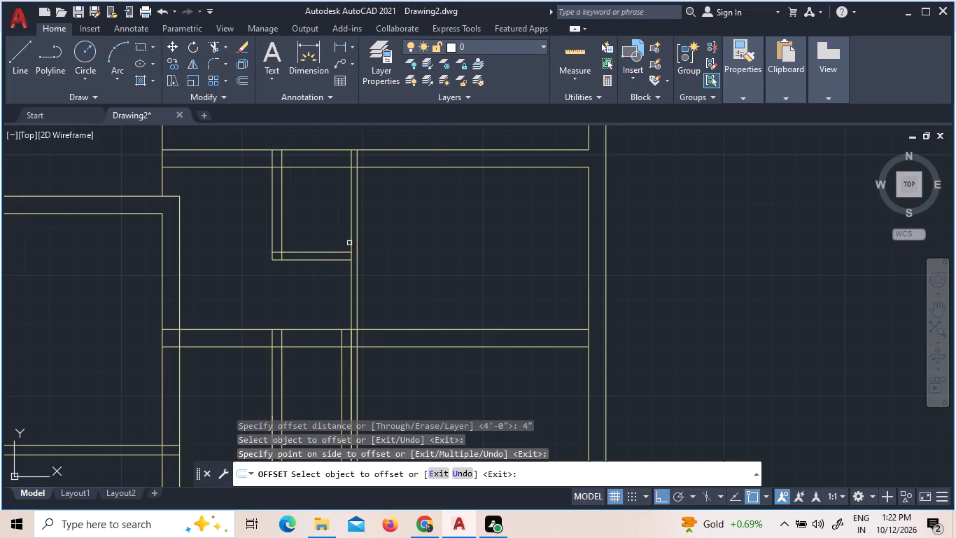
key("Escape")
Offset the east line of the small space's west wall 2" to the west.
key("o")
key("Return")
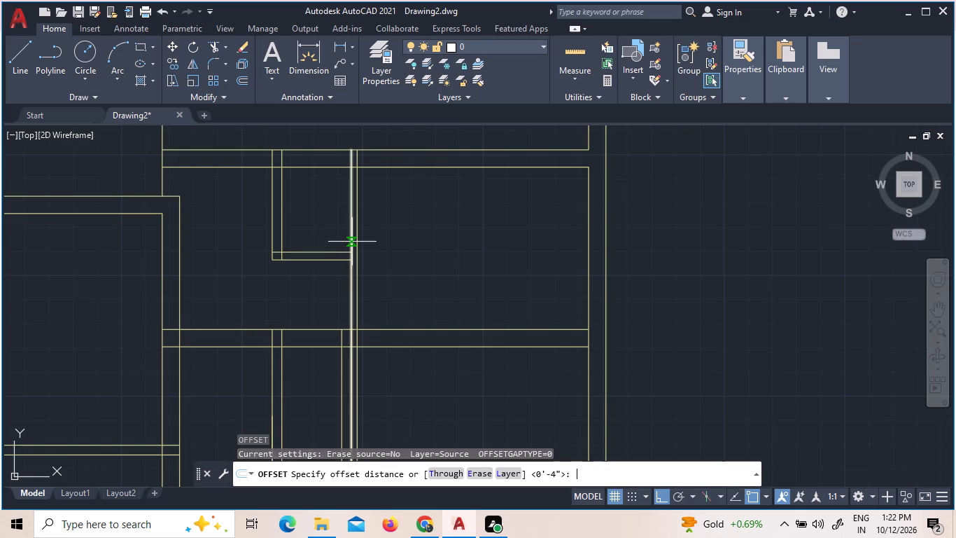
type("2\"")
key("Return")
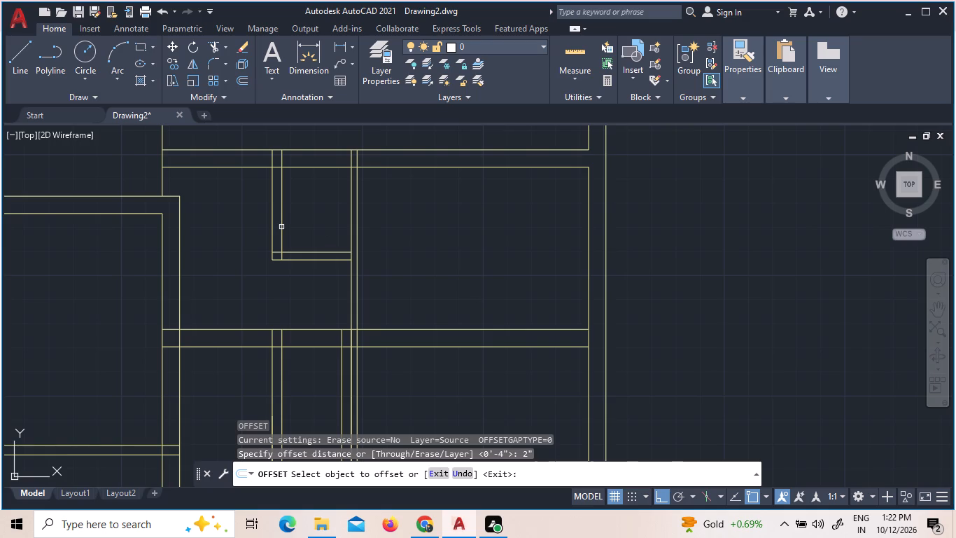
left_click(282, 227)
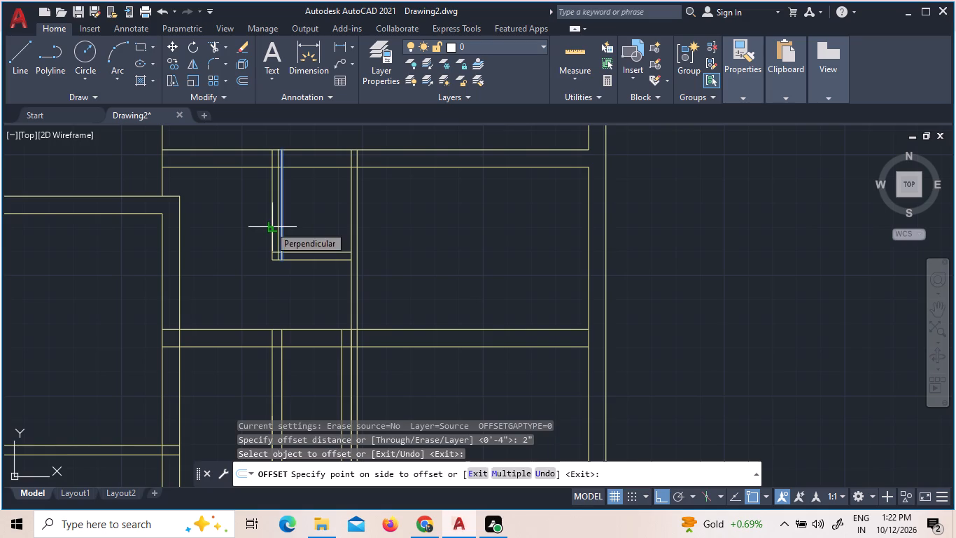
left_click(271, 226)
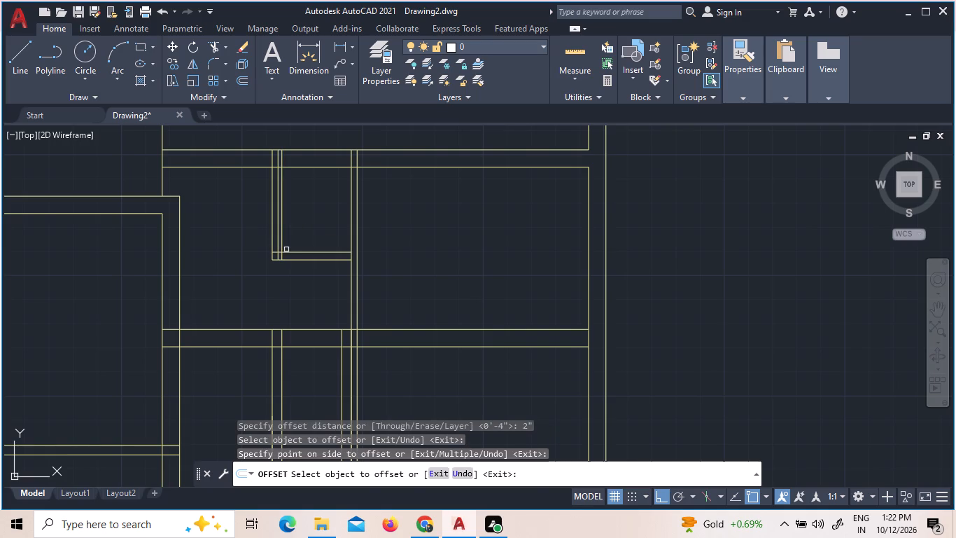
key("Escape")
Trim away the small space's old west-wall east line, the outer south line and the overlapping pieces at its southwestern corner.
key("t")
type("r")
key("space")
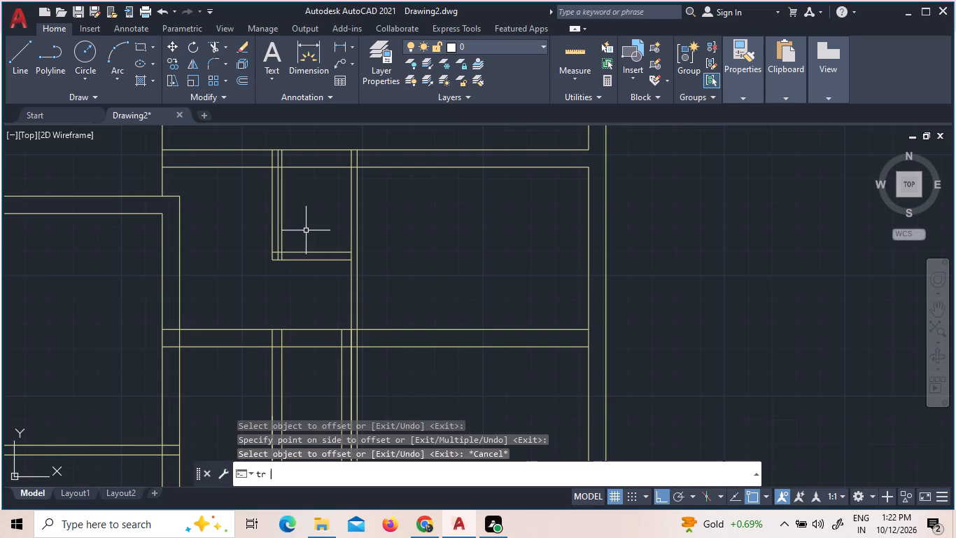
key("space")
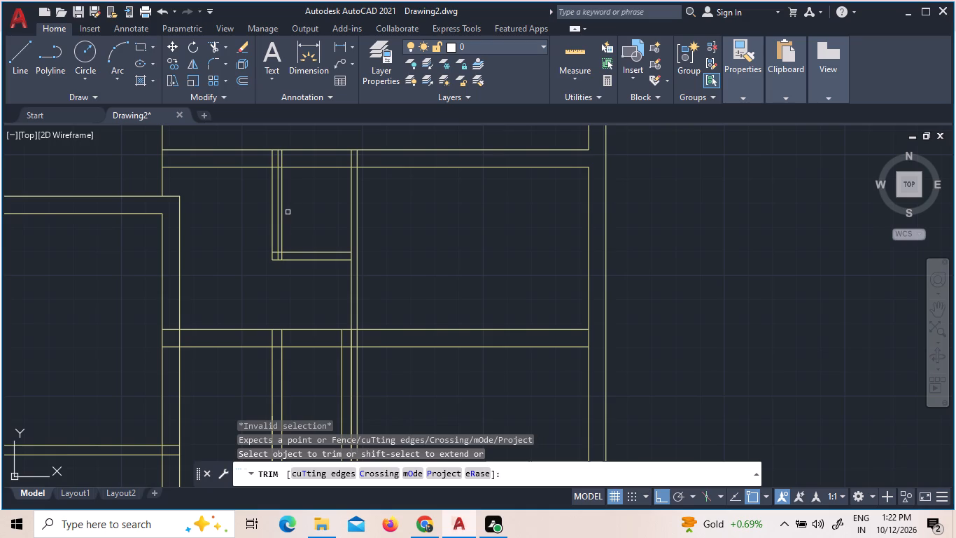
left_click(282, 155)
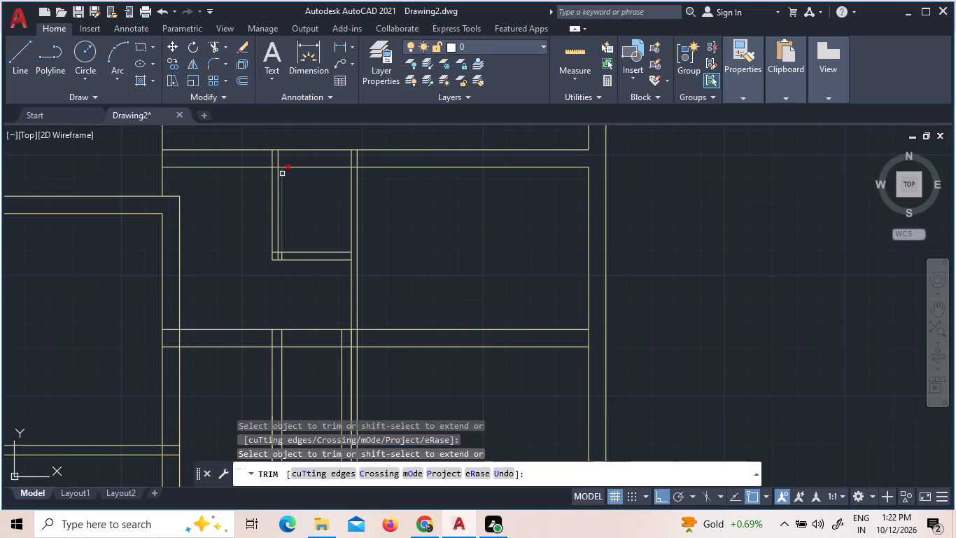
left_click(282, 174)
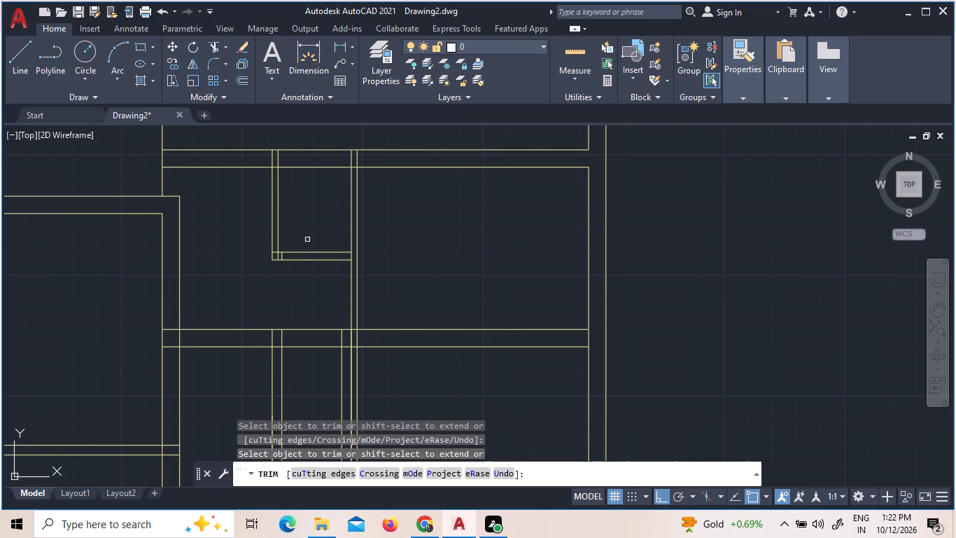
left_click(302, 258)
scroll(278, 254, "up", 3)
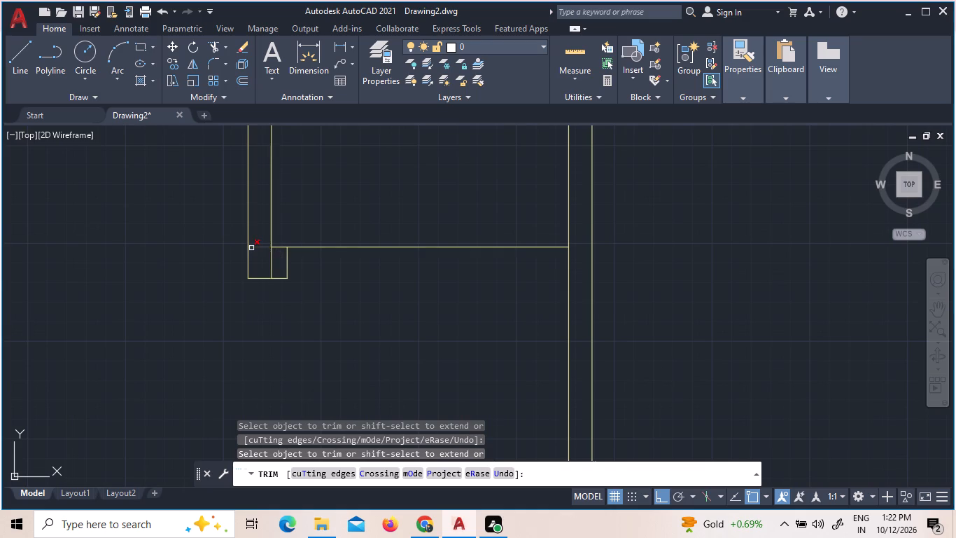
left_click(260, 239)
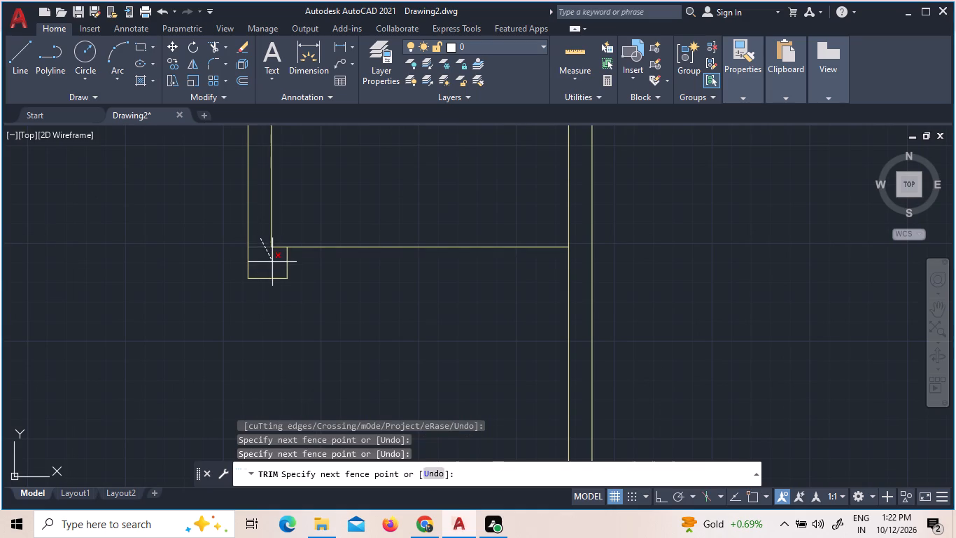
left_click(273, 262)
scroll(273, 262, "down", 3)
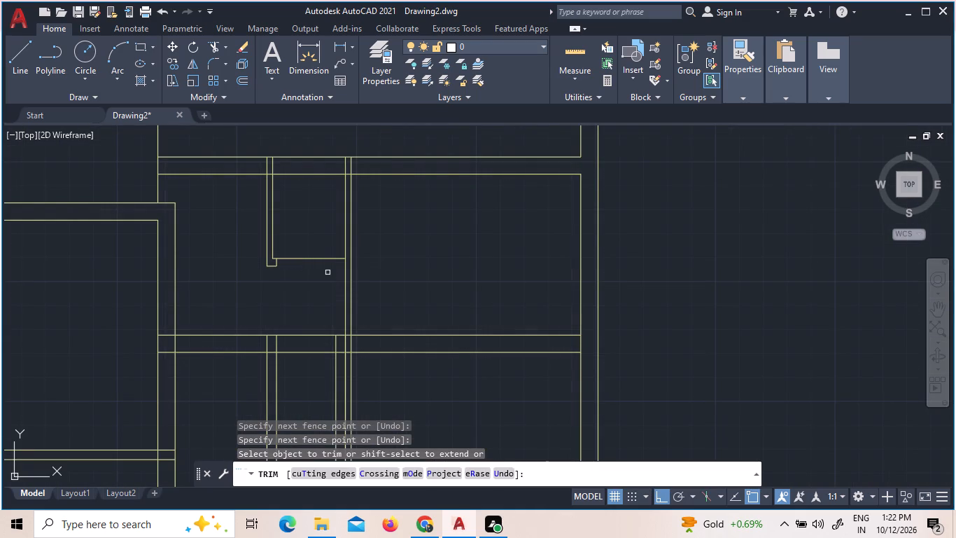
Trim the small space's west wall and the room's north wall lines into a clean open junction.
scroll(267, 172, "up", 3)
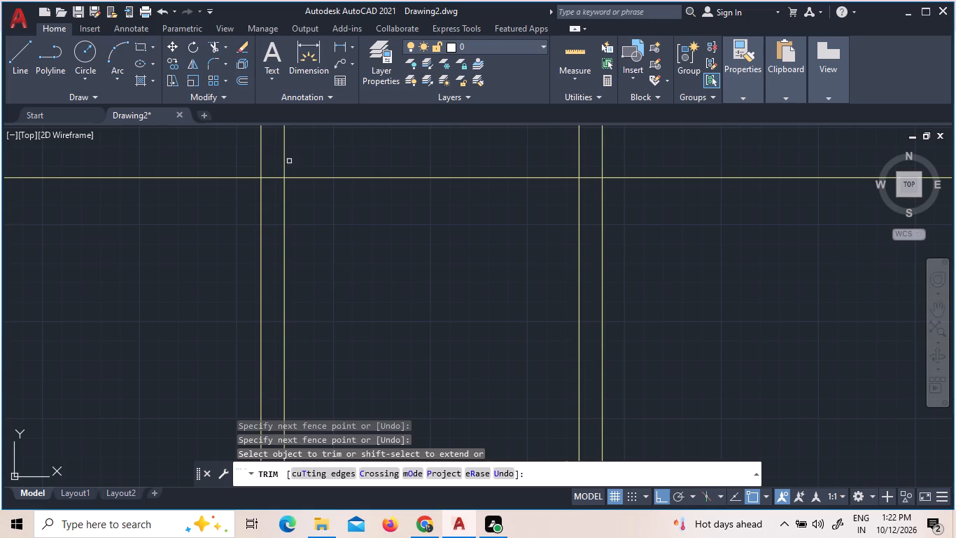
left_click(289, 161)
left_click(232, 158)
left_click(289, 174)
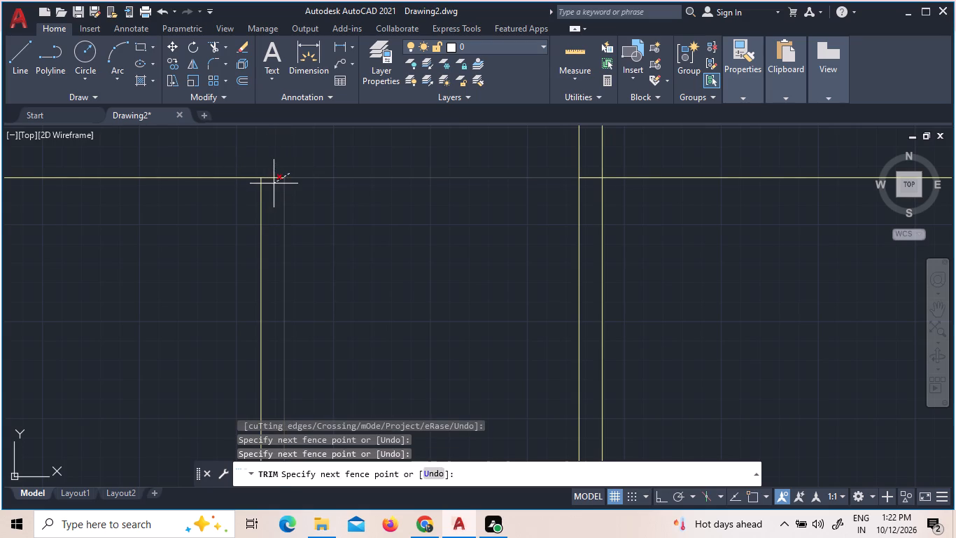
left_click(268, 181)
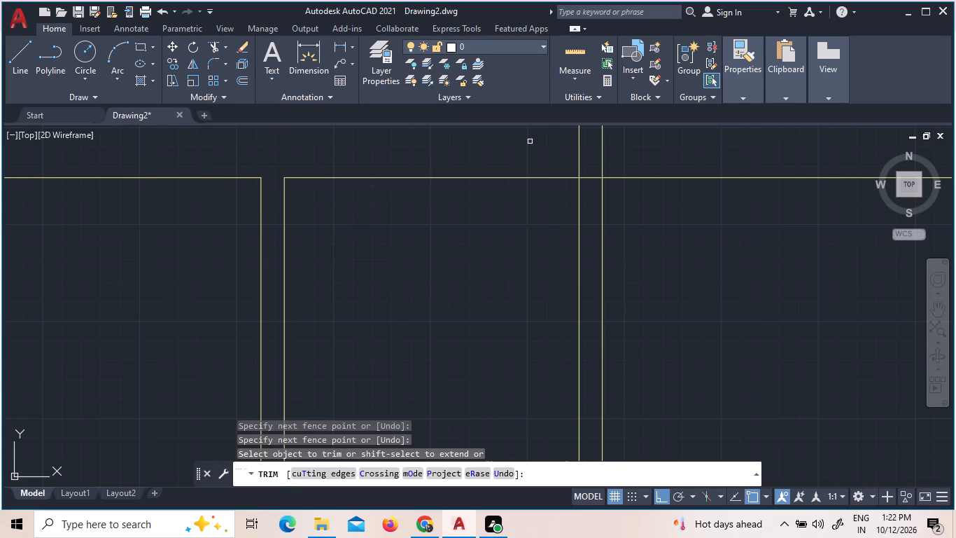
Trim the new partition's lines inside the north wall and the north wall's inner line between them.
scroll(543, 167, "down", 4)
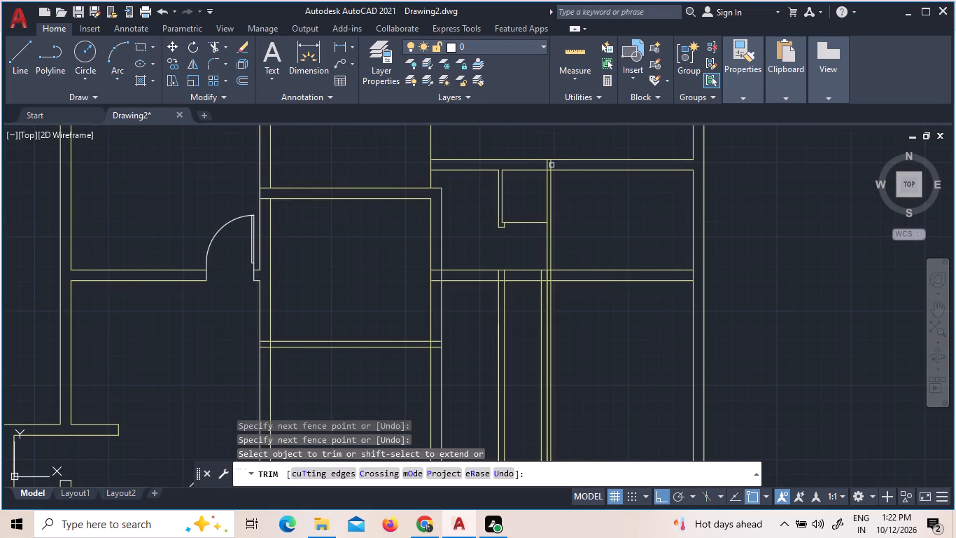
scroll(547, 167, "up", 2)
left_click(570, 167)
left_click(490, 166)
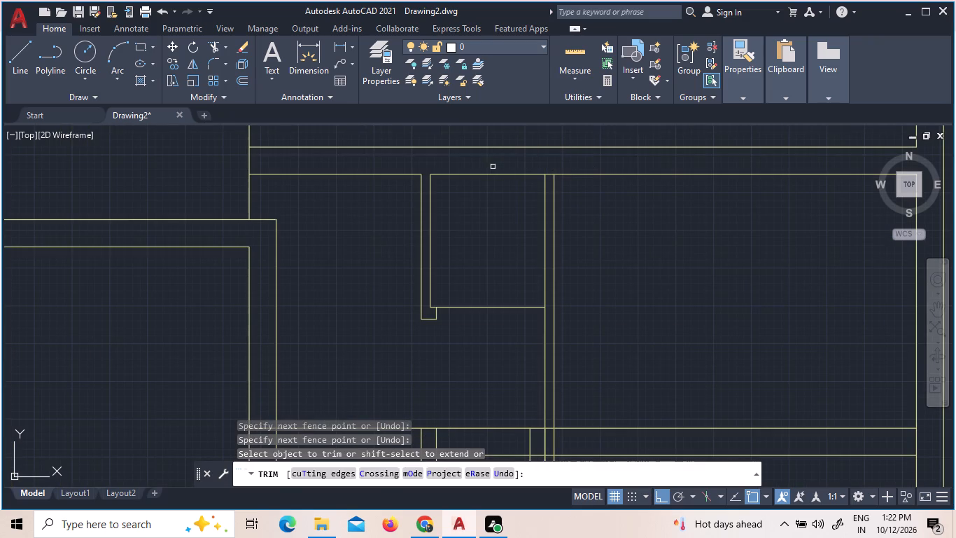
left_click(550, 174)
Trim the room's south wall lines inside the thick west wall and across the passage, cleaning the corner west of the passage.
scroll(549, 174, "down", 1)
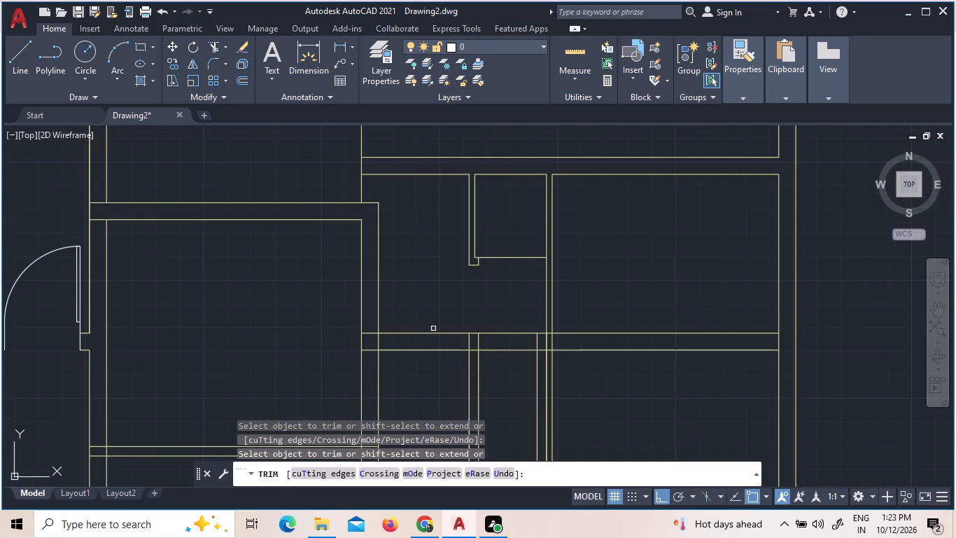
scroll(433, 322, "down", 1)
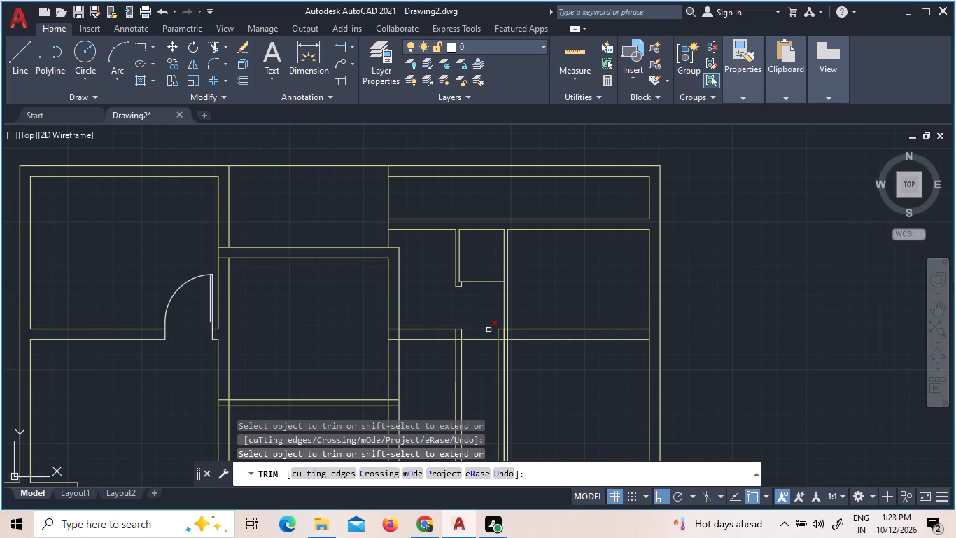
left_click(488, 330)
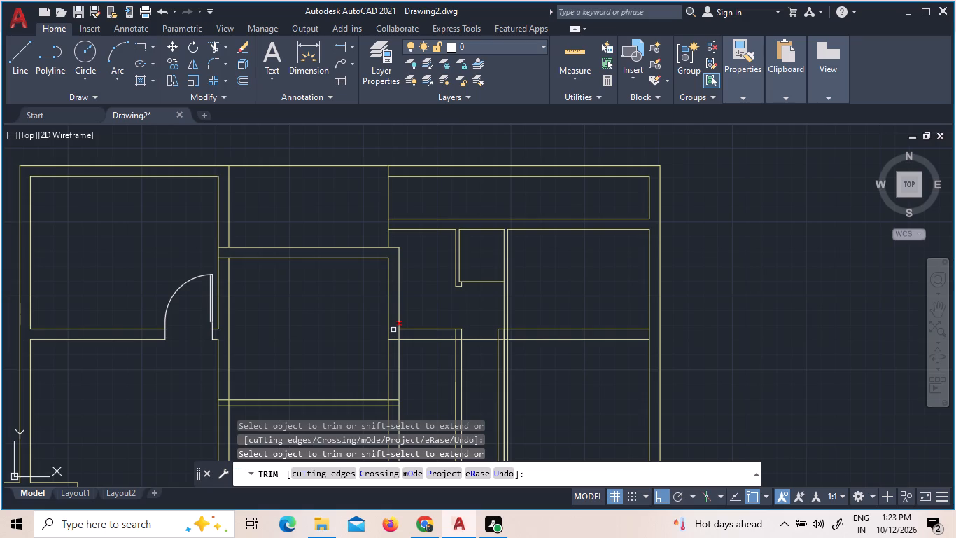
left_click(393, 330)
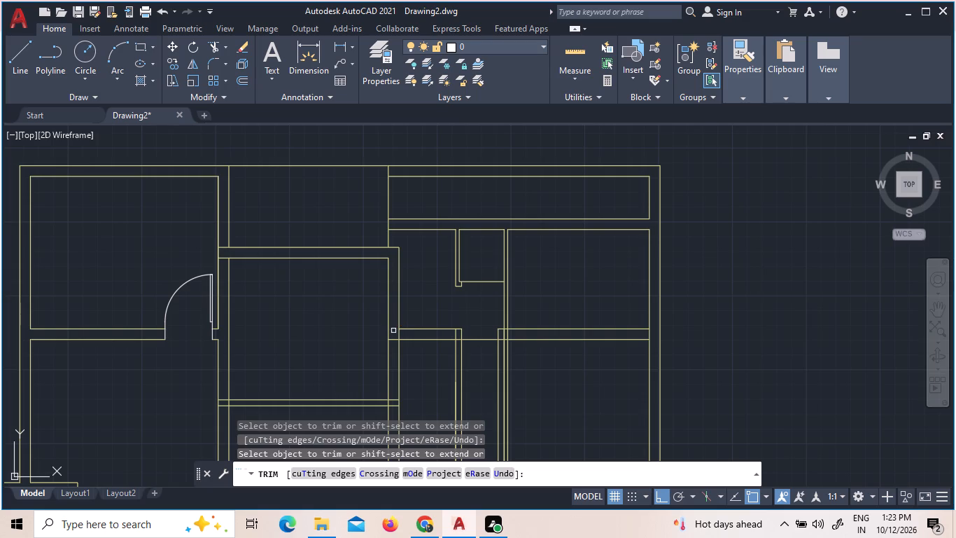
left_click(394, 338)
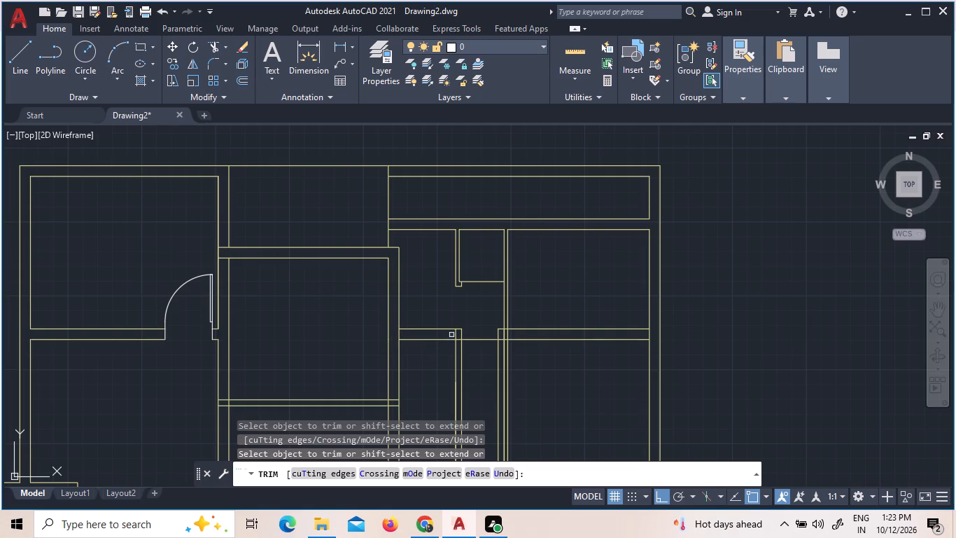
left_click(456, 337)
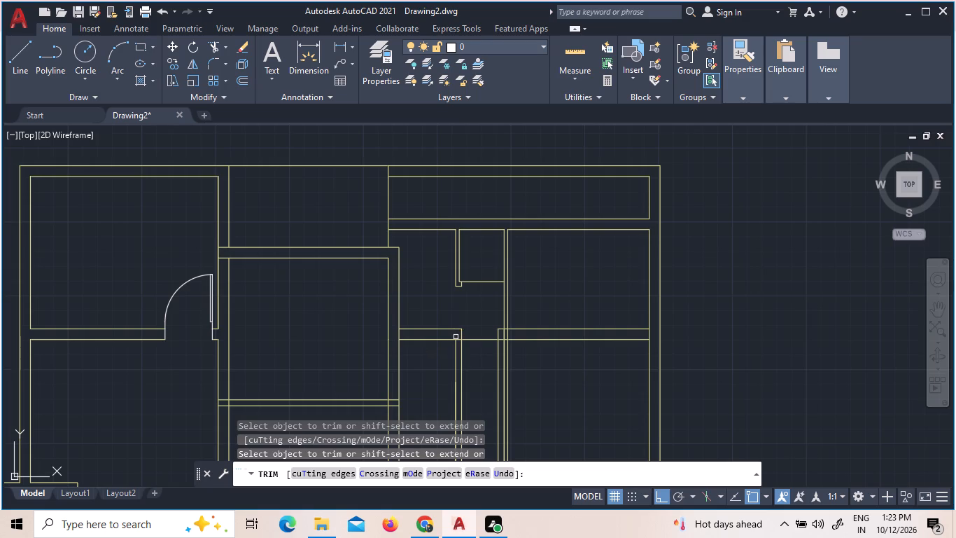
left_click(459, 339)
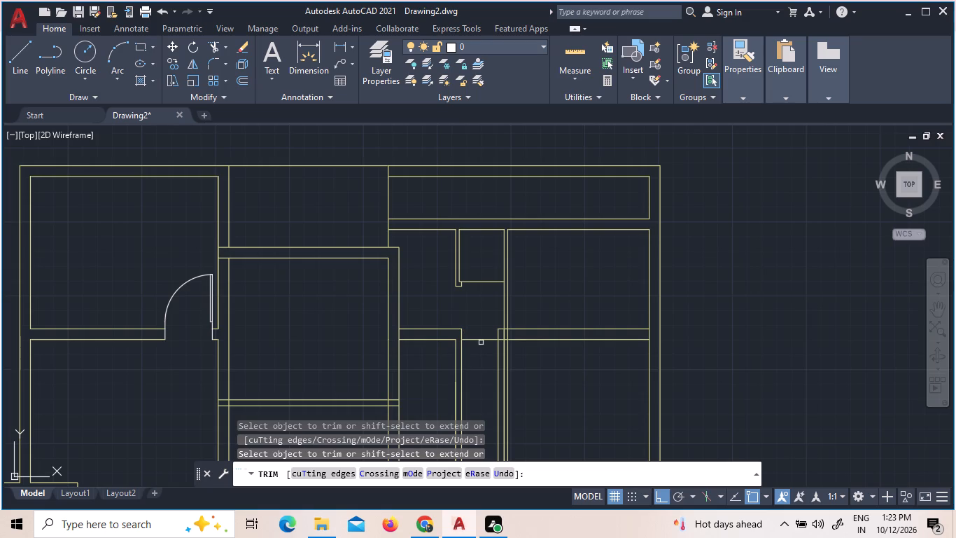
left_click(480, 337)
left_click(479, 347)
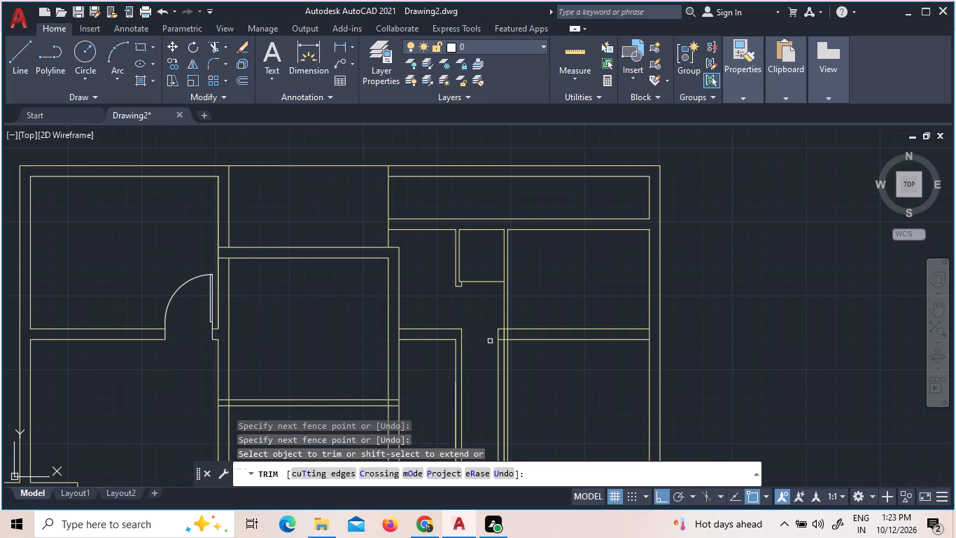
Trim the overlapping lines where the room's south wall meets the partition, the wall below it and the outer east wall.
scroll(507, 324, "up", 2)
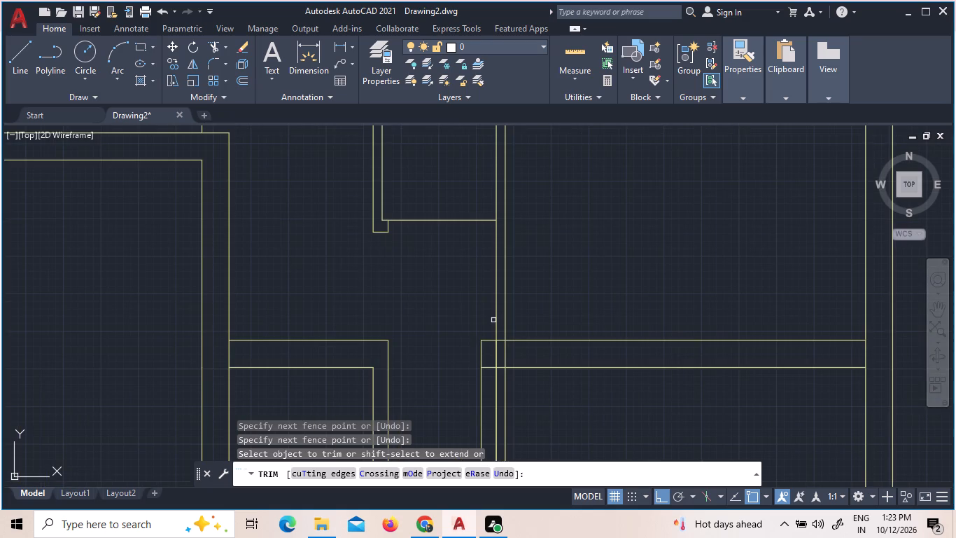
left_click(497, 360)
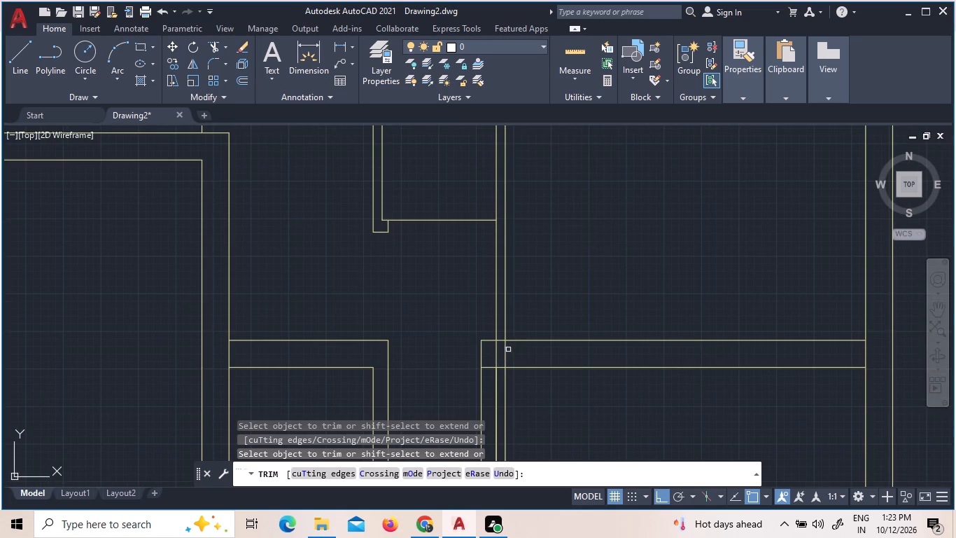
left_click_drag(505, 350, 499, 350)
left_click(498, 356)
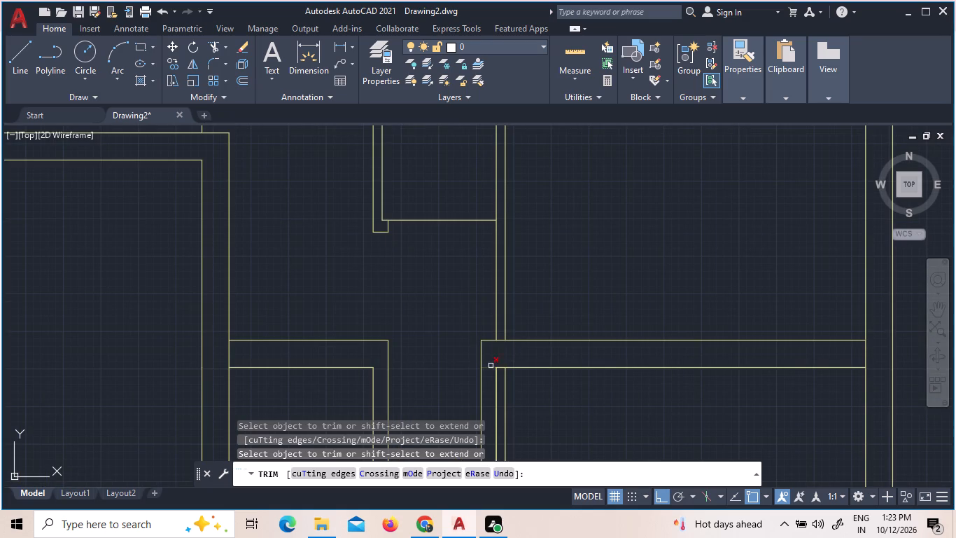
left_click(491, 367)
left_click(862, 357)
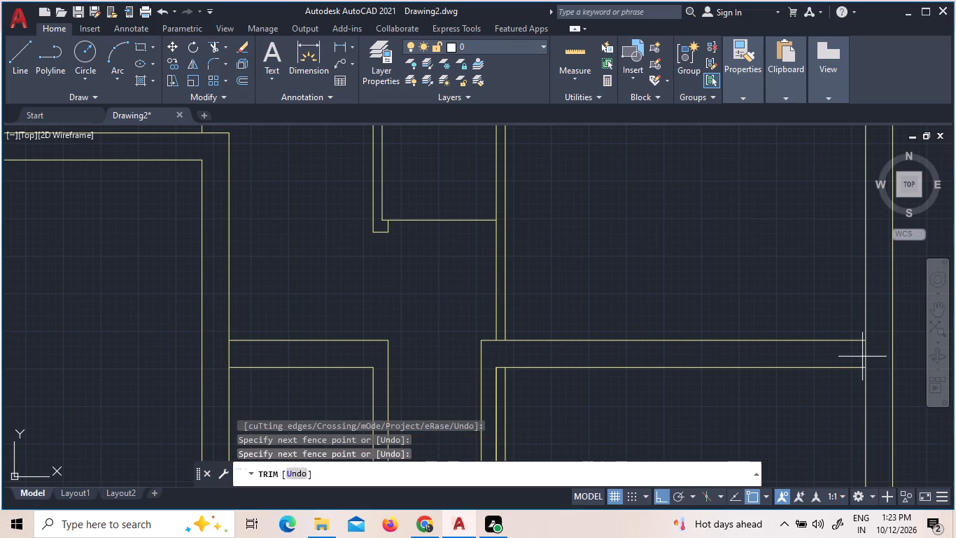
left_click(867, 352)
scroll(854, 382, "down", 1)
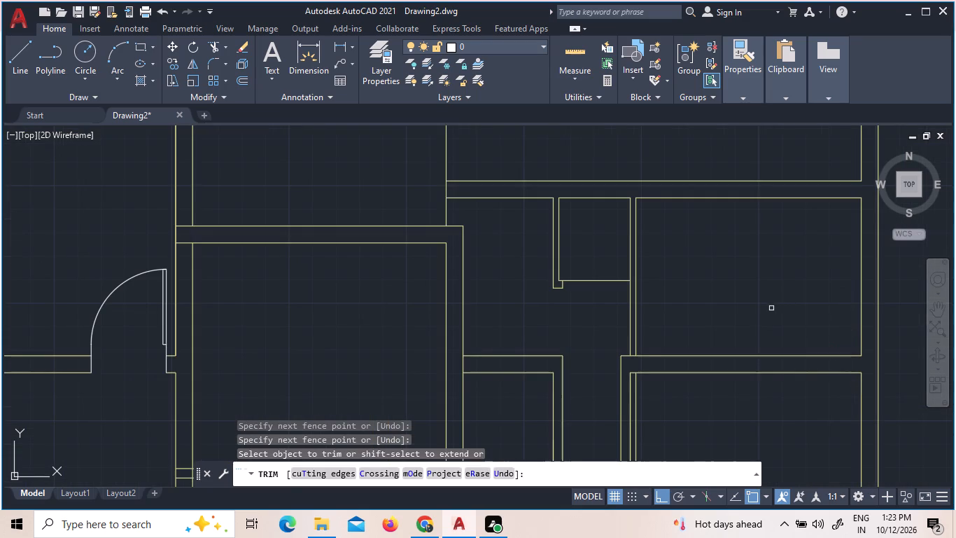
Erase the vertical wall lines running south from the south wall on the east side of the passage.
scroll(750, 310, "down", 1)
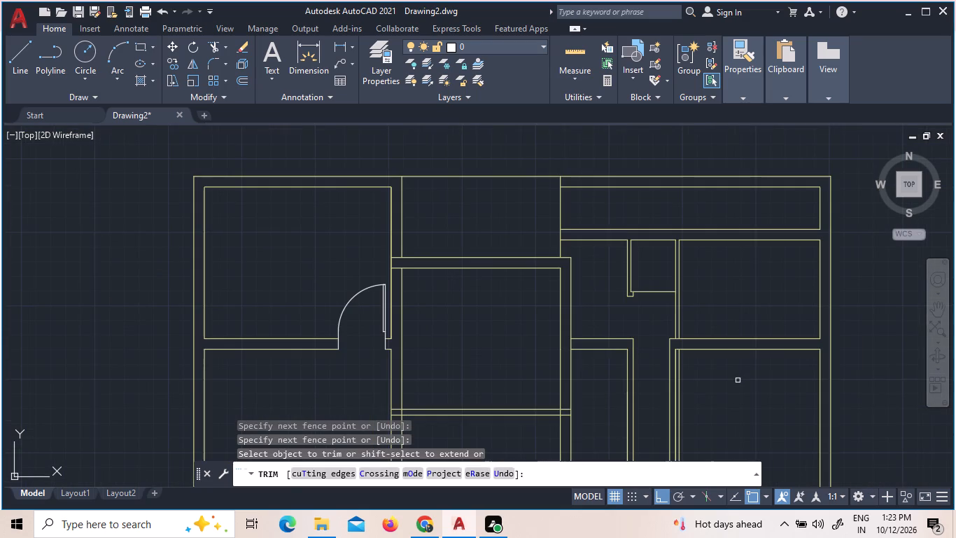
left_click(675, 379)
scroll(712, 381, "down", 3)
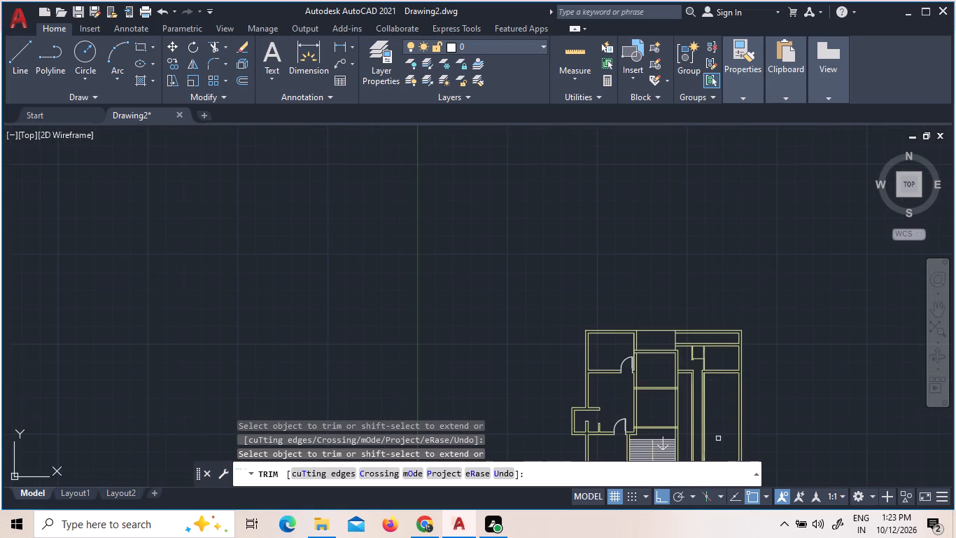
scroll(718, 439, "down", 1)
scroll(719, 446, "up", 1)
middle_click_drag(719, 446, 628, 371)
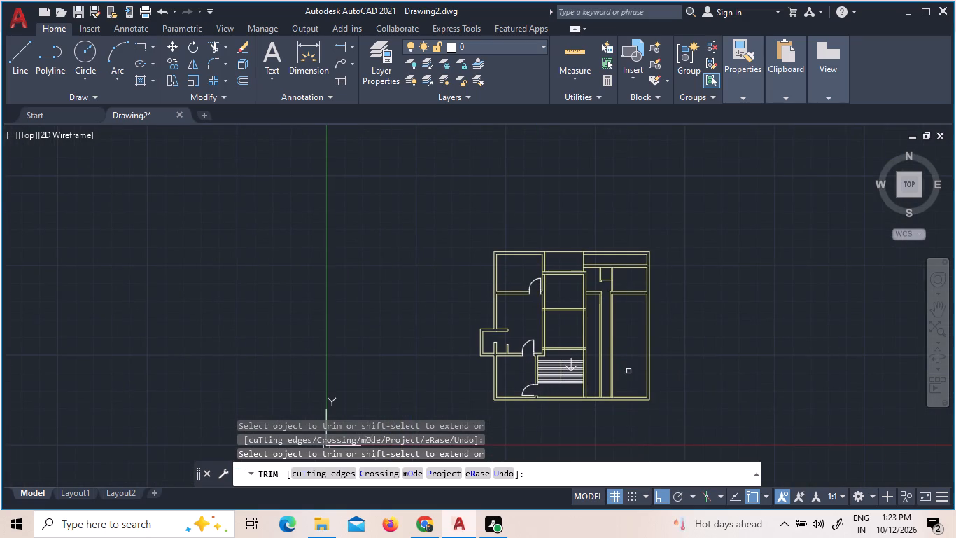
key("Escape")
left_click(627, 366)
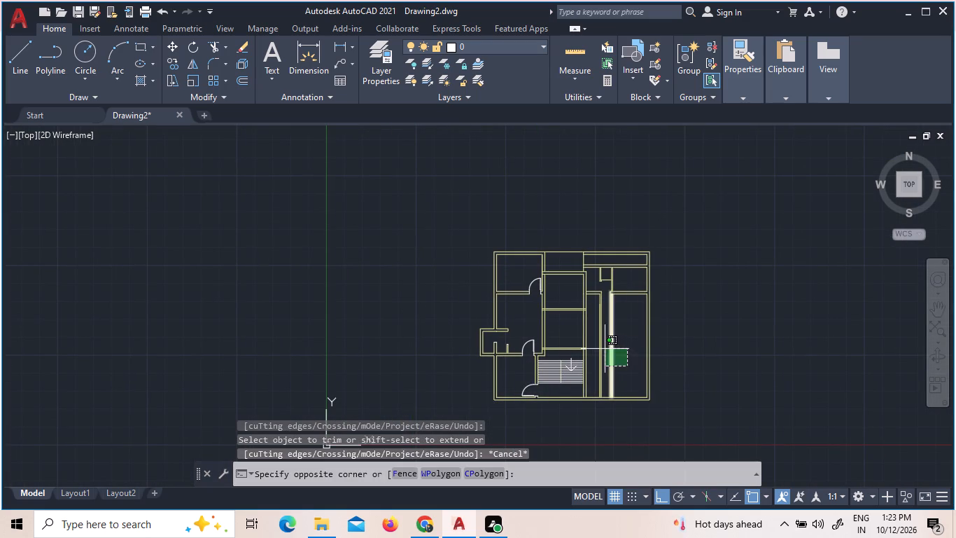
left_click(605, 349)
key("Delete")
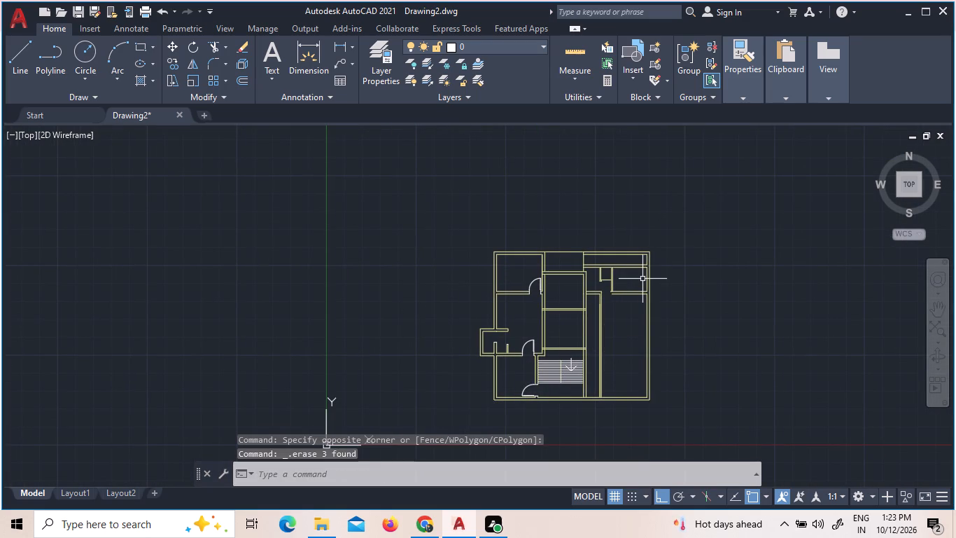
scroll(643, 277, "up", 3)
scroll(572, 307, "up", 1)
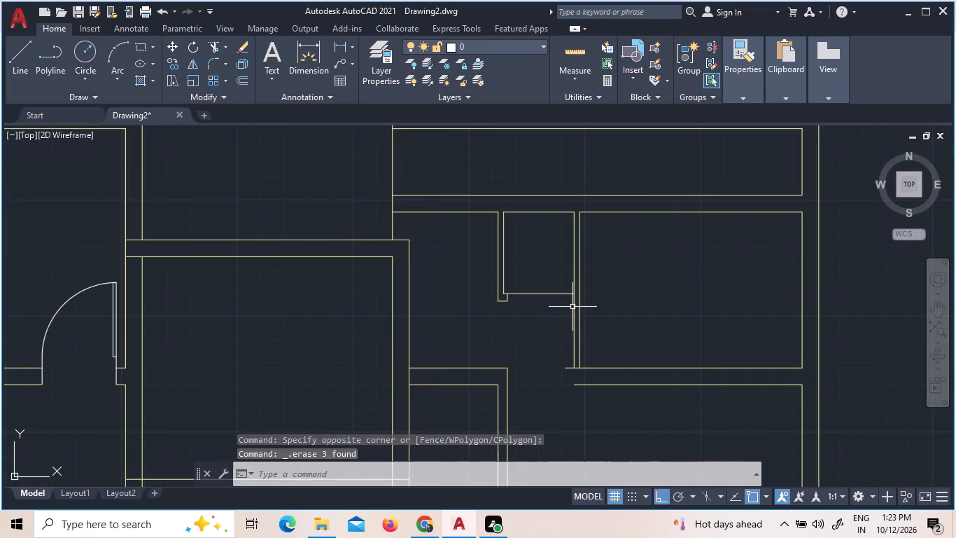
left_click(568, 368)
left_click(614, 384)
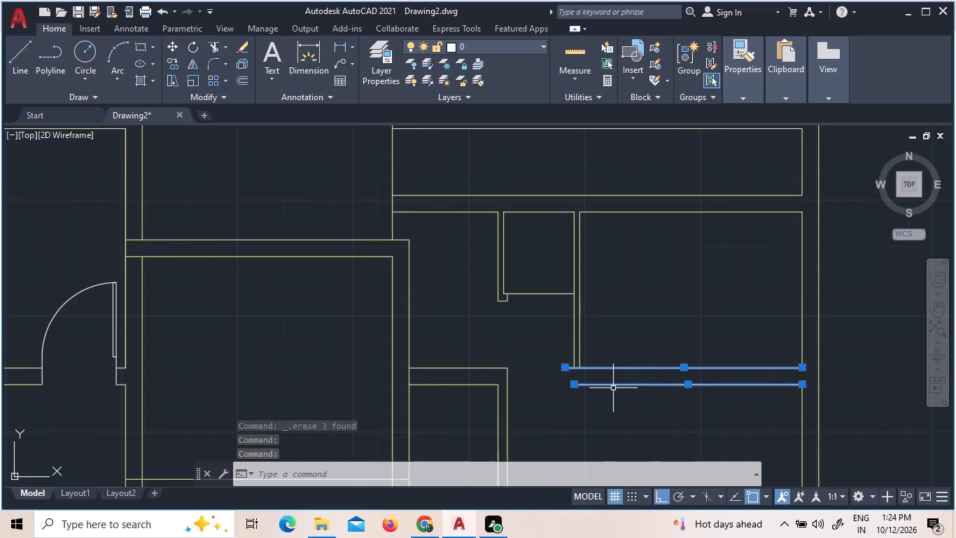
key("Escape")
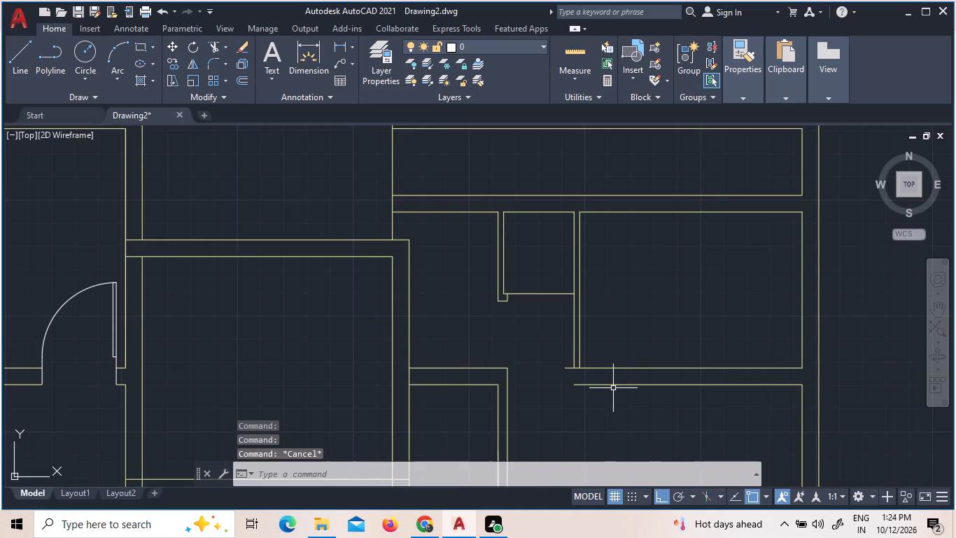
Use Trim to remove both south wall lines between the partition and the east wall, including the stub west of the partition.
key("Escape")
type("tr")
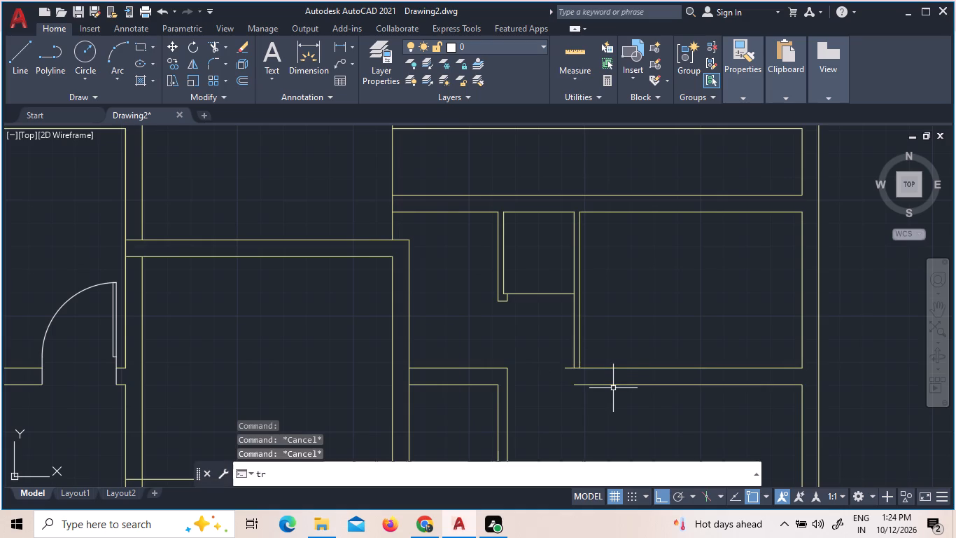
key("space")
key("space")
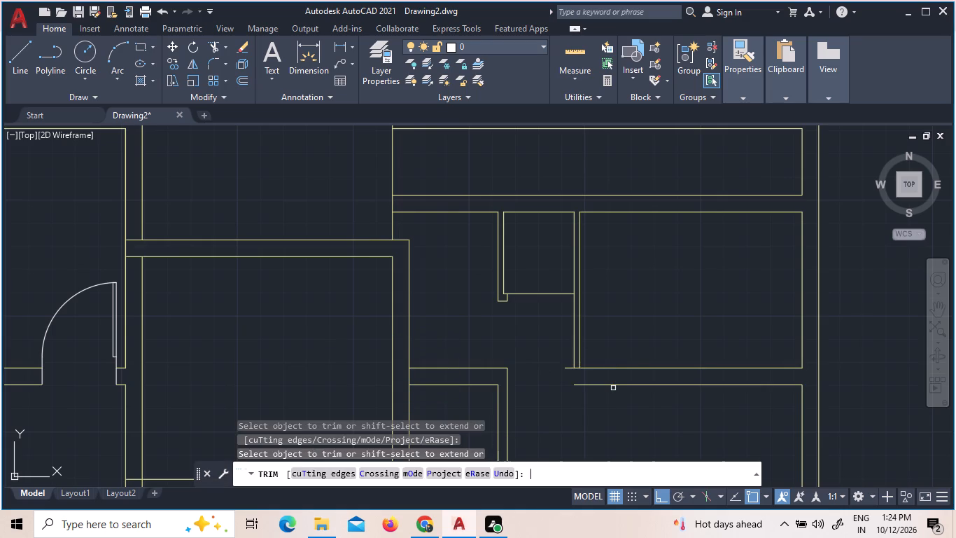
left_click(570, 367)
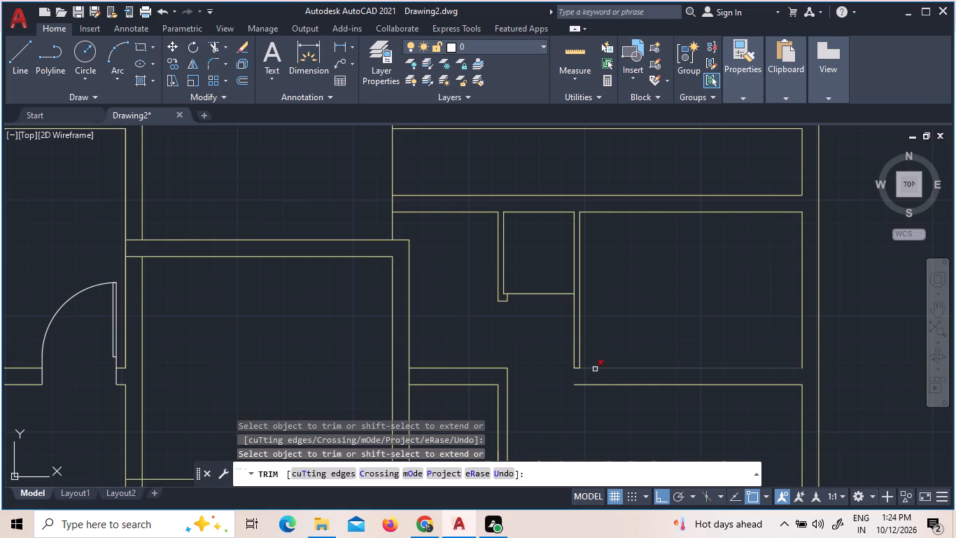
left_click(595, 369)
left_click(600, 387)
key("Escape")
key("Escape")
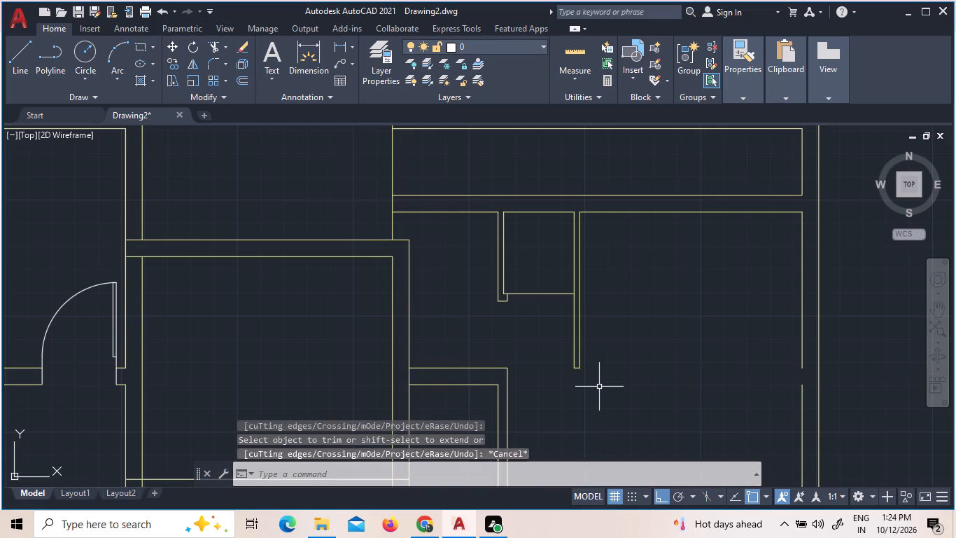
Join the two collinear segments of the east wall's inner line across the gap at the removed south wall.
key("j")
key("Return")
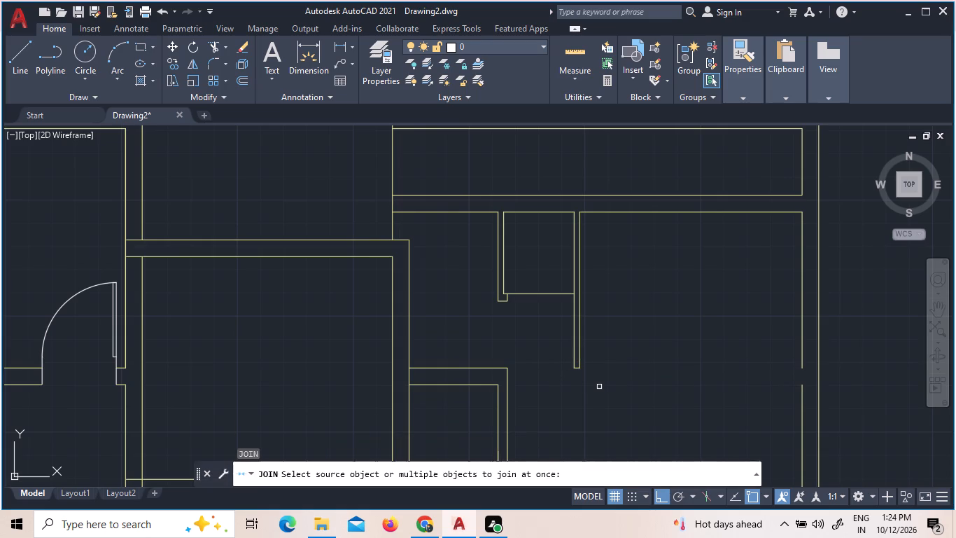
left_click(801, 400)
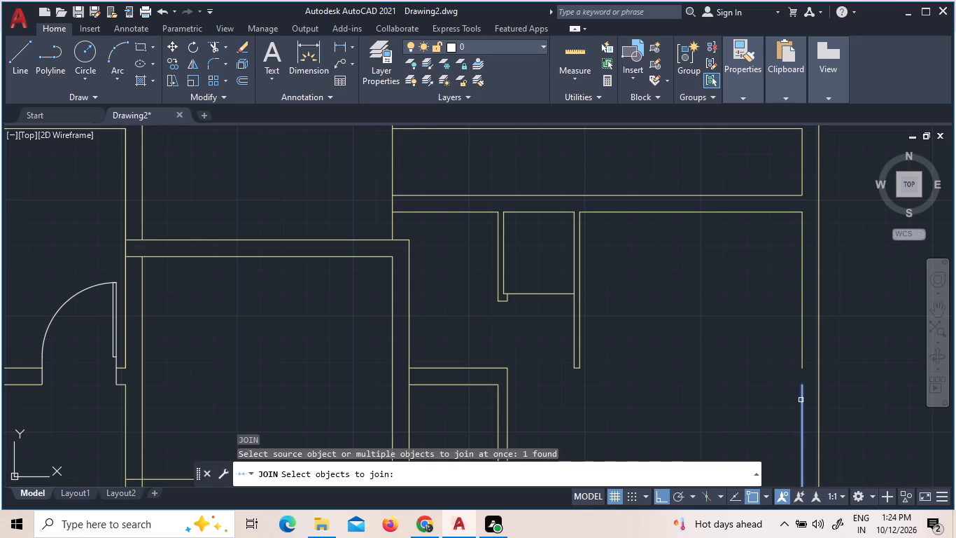
key("space")
left_click(802, 354)
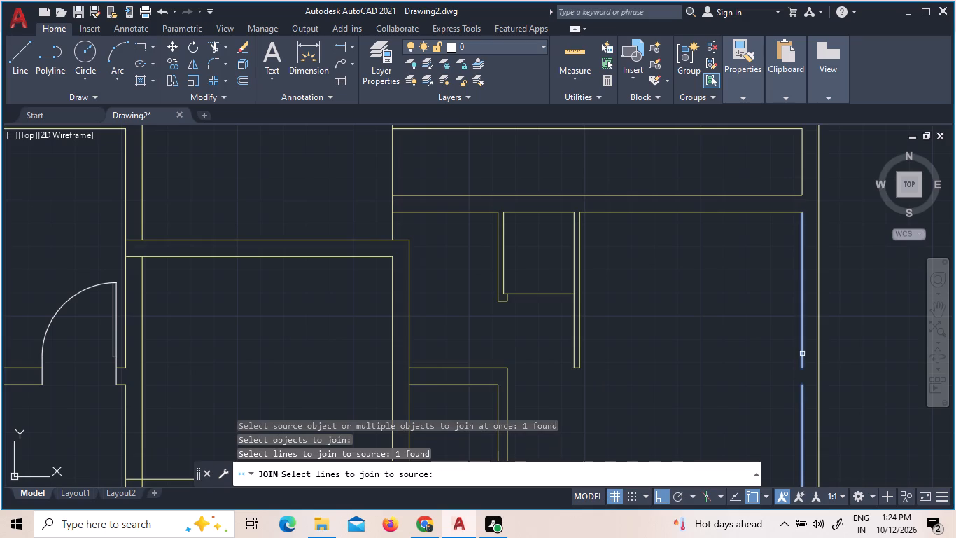
right_click(795, 347)
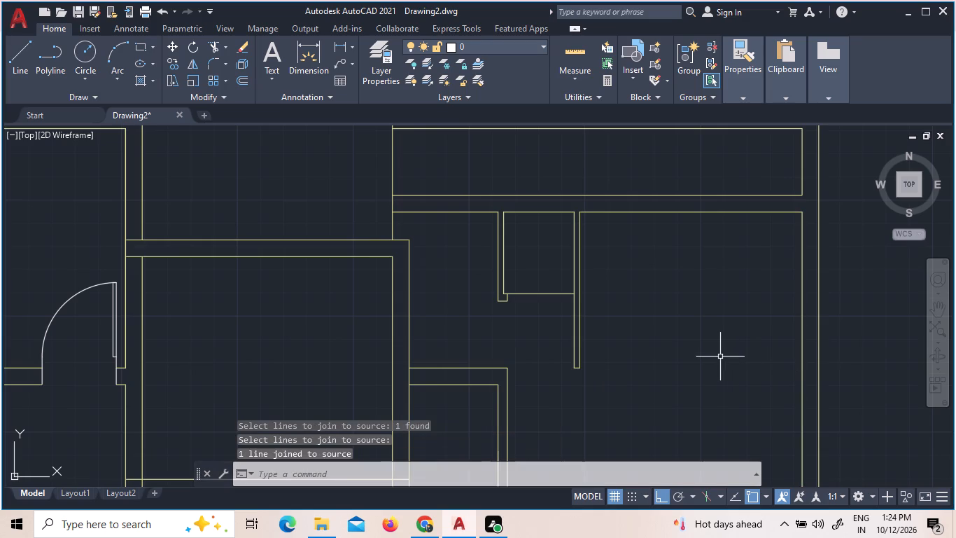
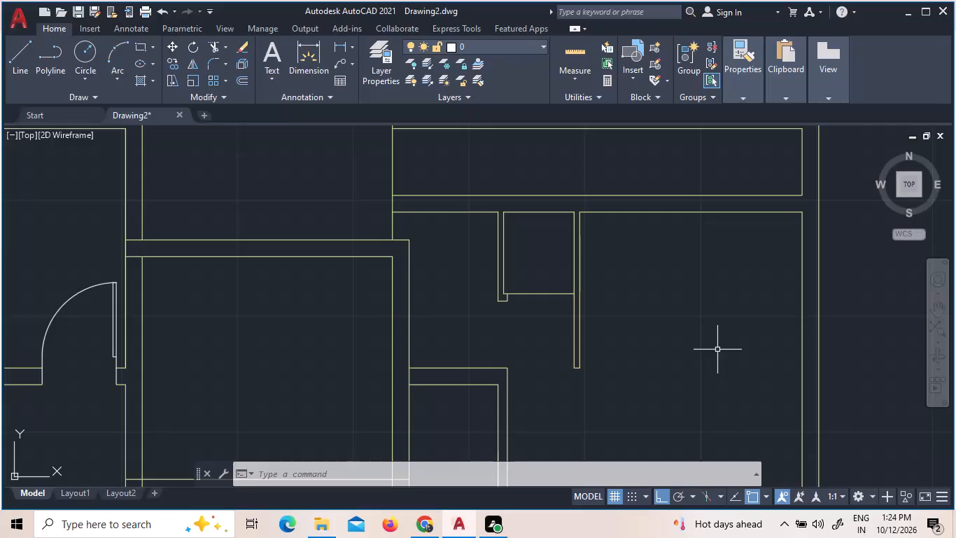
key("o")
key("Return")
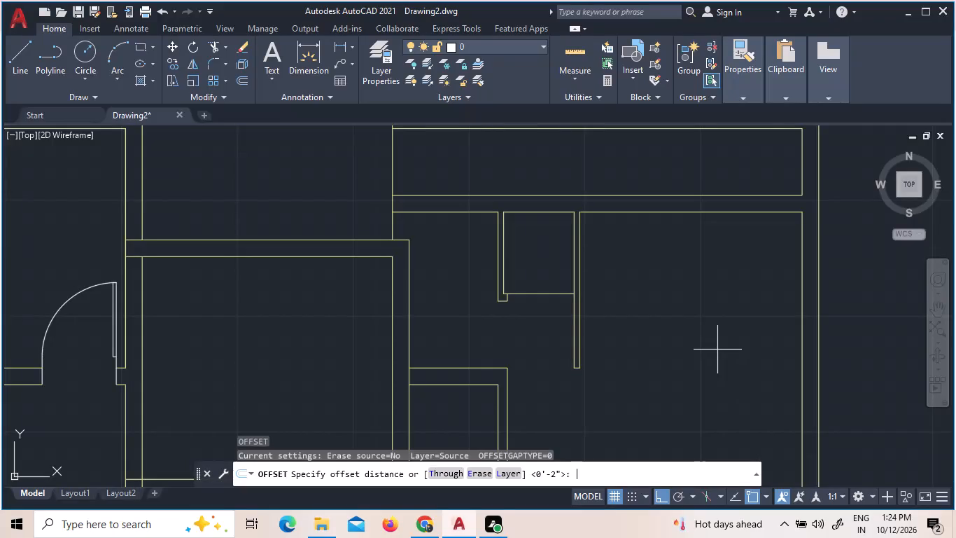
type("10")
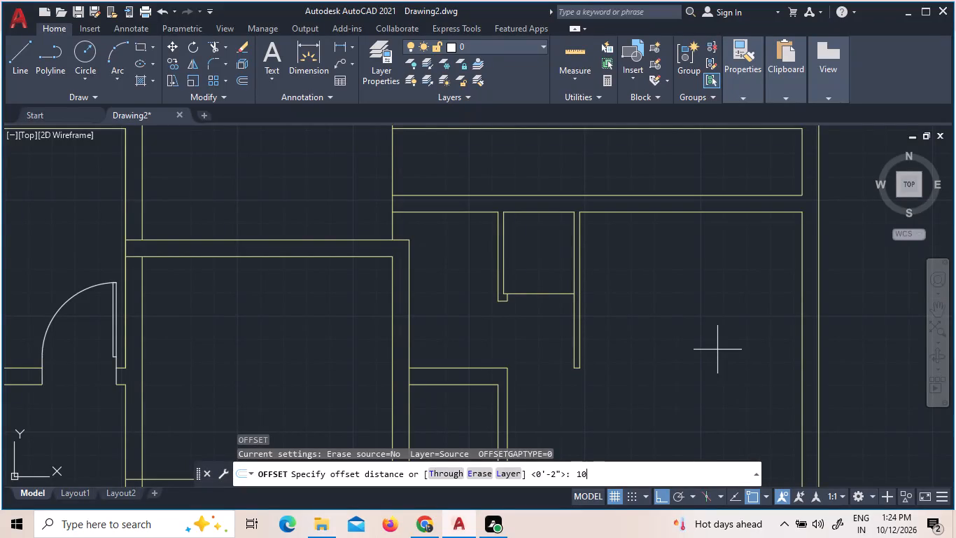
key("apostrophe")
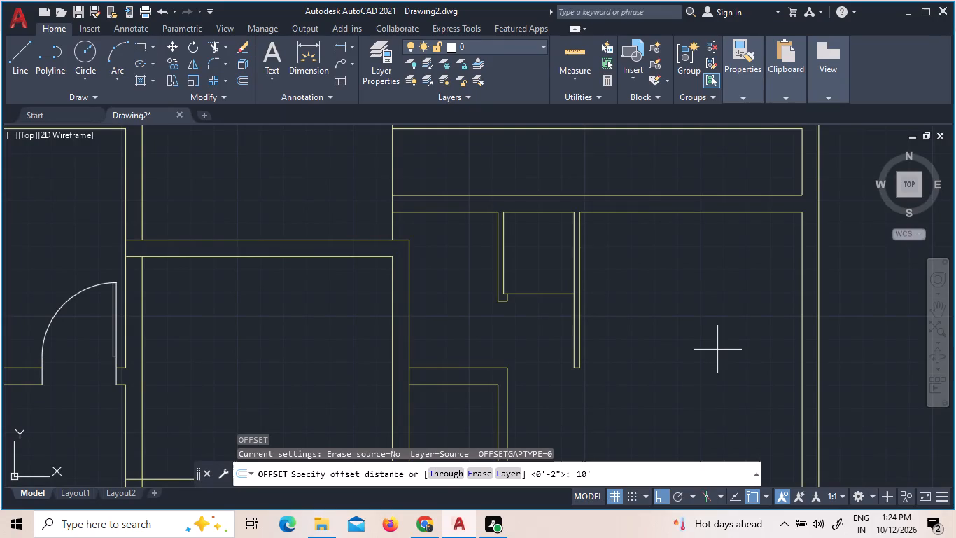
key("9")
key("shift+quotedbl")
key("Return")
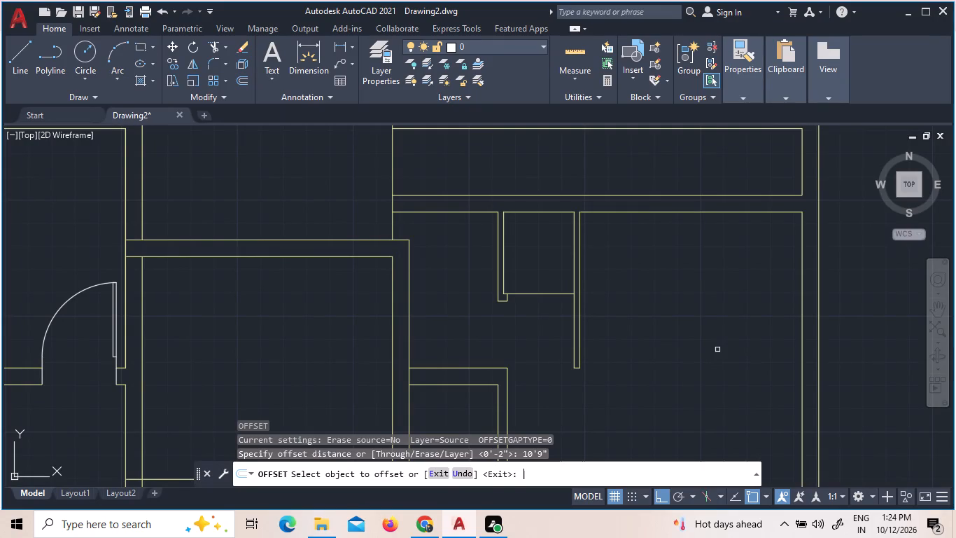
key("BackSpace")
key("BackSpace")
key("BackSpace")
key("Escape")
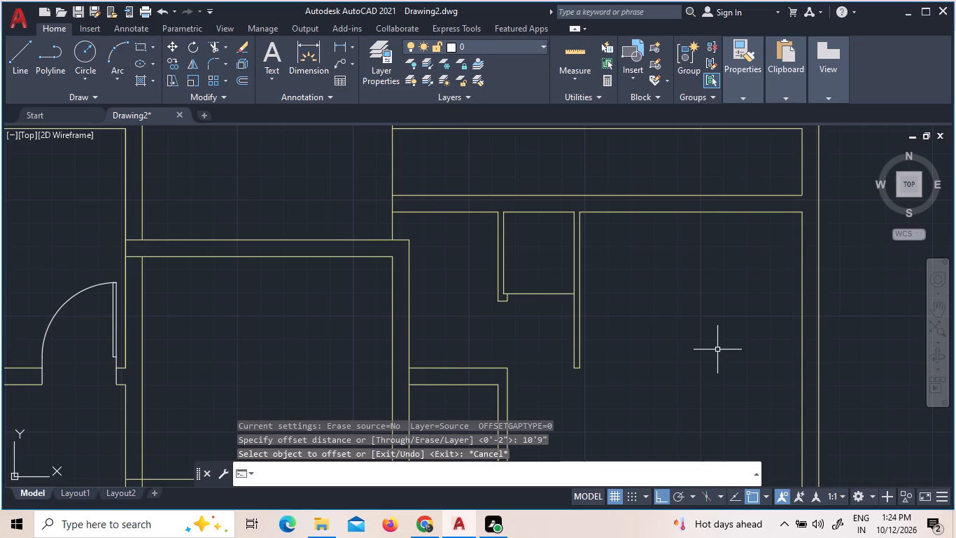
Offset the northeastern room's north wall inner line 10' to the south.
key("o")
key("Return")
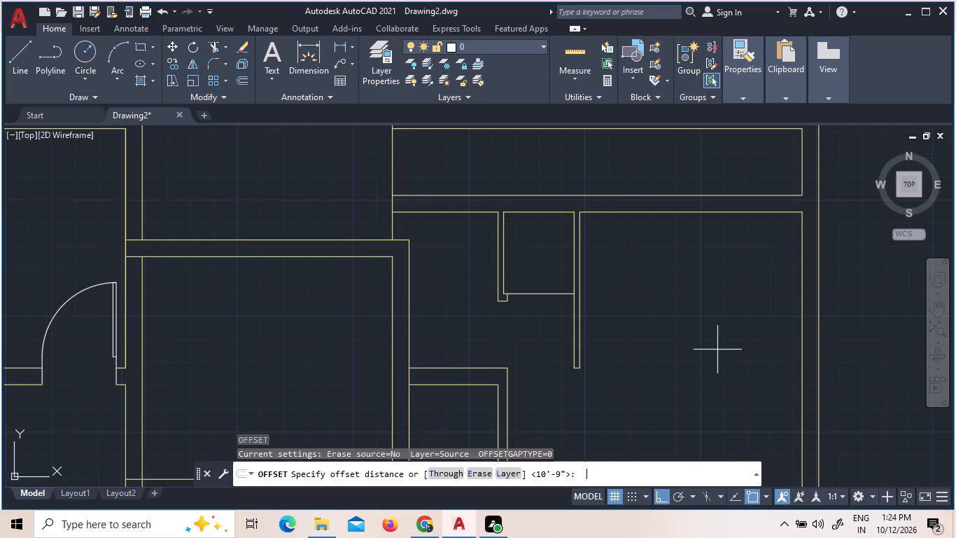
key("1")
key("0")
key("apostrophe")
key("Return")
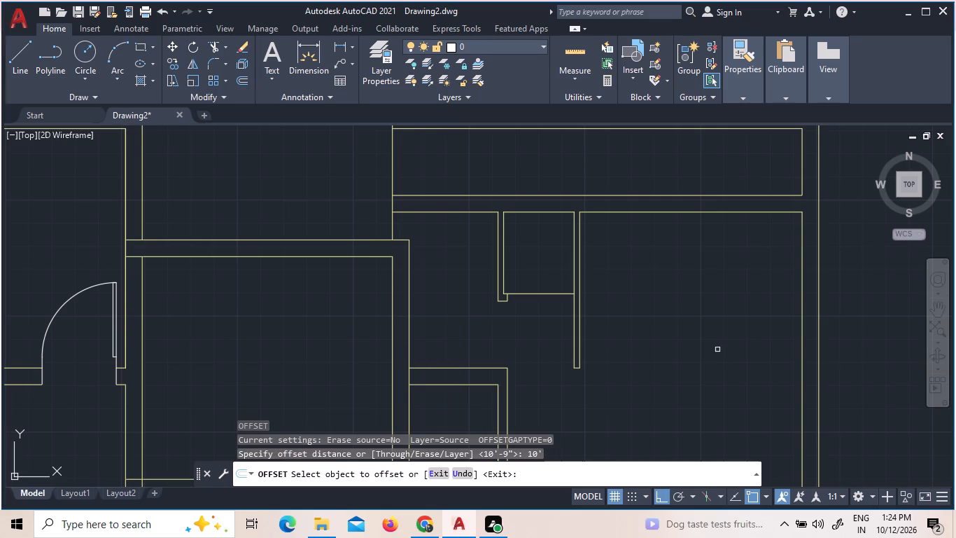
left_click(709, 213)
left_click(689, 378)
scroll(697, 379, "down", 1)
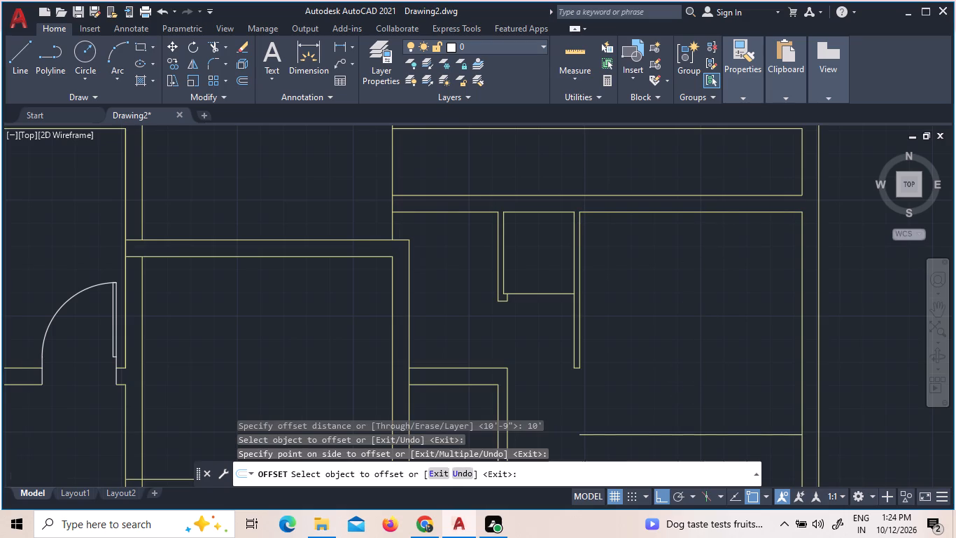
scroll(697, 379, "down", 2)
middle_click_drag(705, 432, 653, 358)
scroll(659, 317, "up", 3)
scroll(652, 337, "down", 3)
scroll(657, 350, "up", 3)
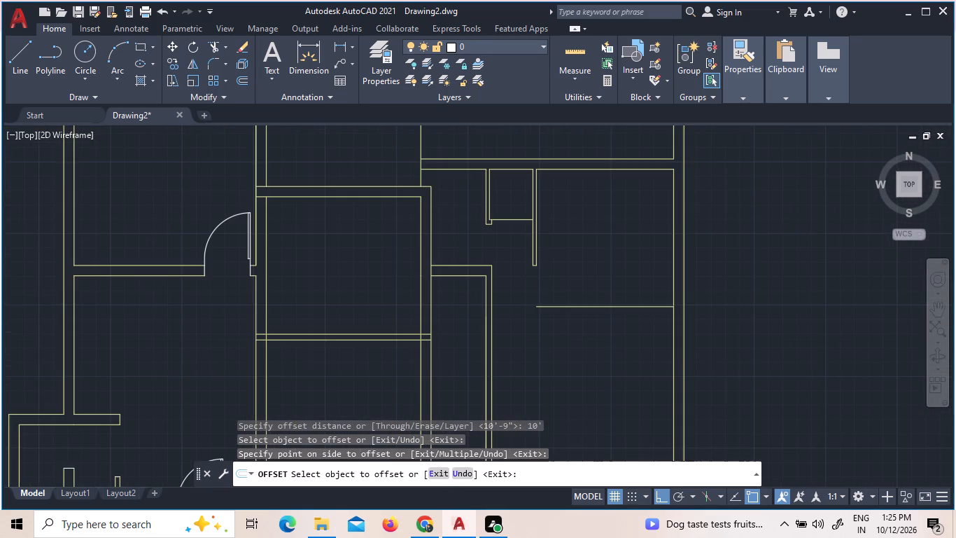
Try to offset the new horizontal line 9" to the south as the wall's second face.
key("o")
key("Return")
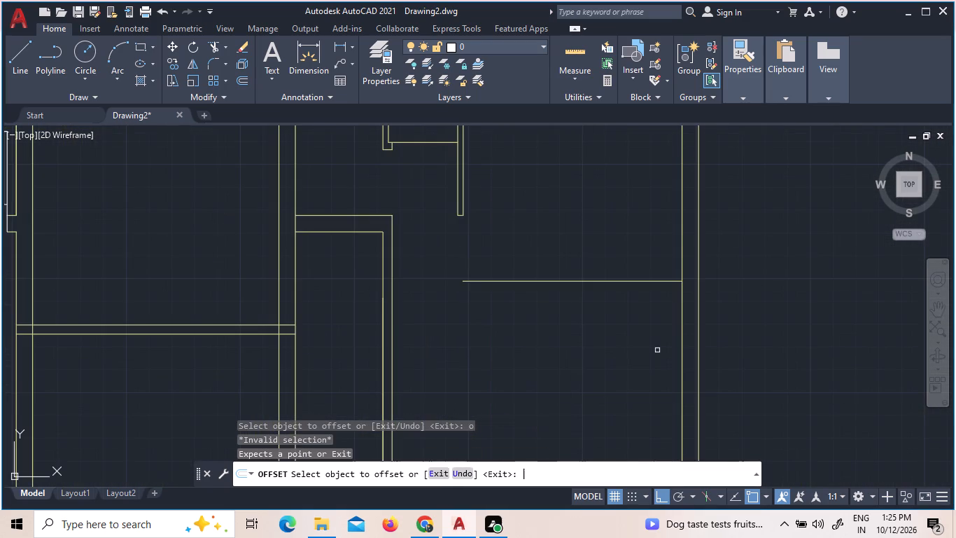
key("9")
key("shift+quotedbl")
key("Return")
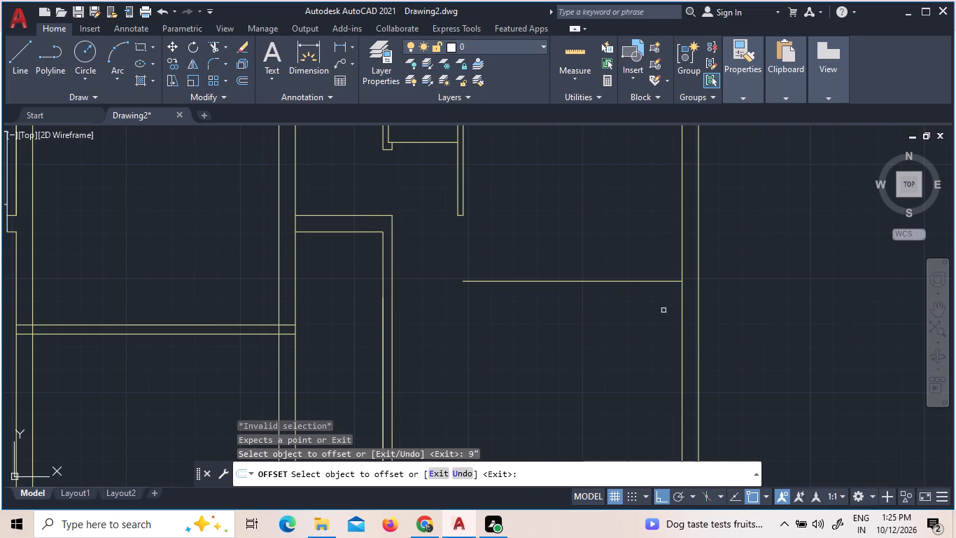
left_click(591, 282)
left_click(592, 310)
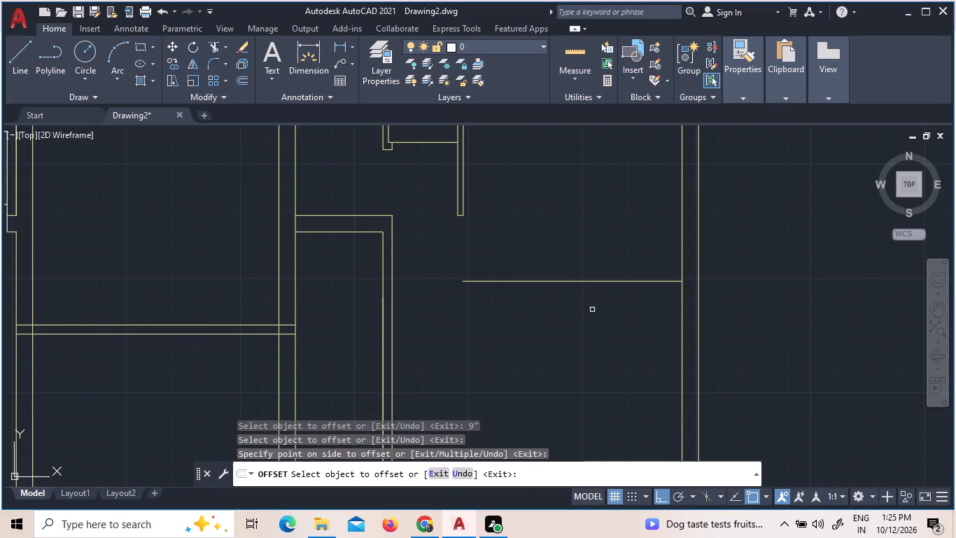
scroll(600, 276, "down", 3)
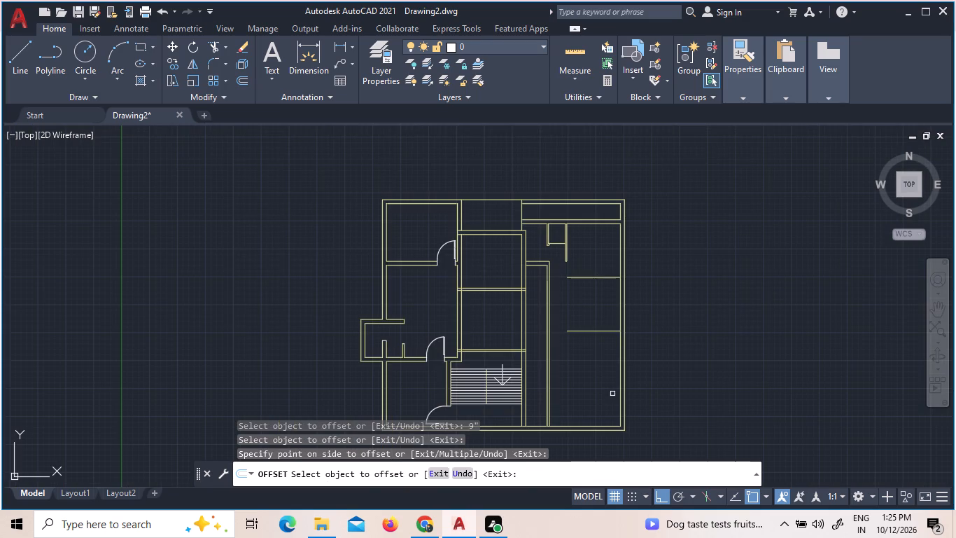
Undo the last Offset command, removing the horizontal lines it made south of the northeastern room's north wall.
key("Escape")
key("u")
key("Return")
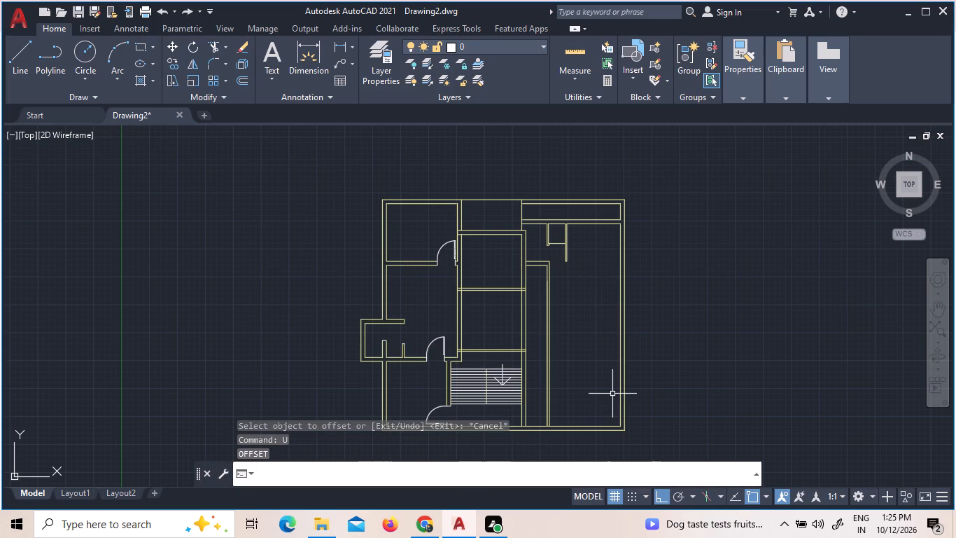
Offset the northeastern room's north wall inner line 10' to the south, east of the partition.
key("o")
key("Return")
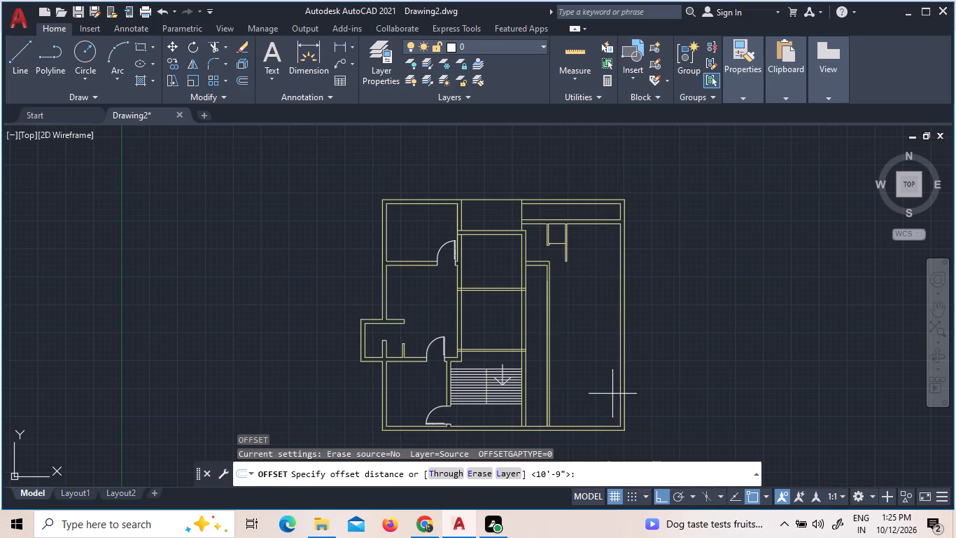
type("10'")
key("Return")
left_click(591, 226)
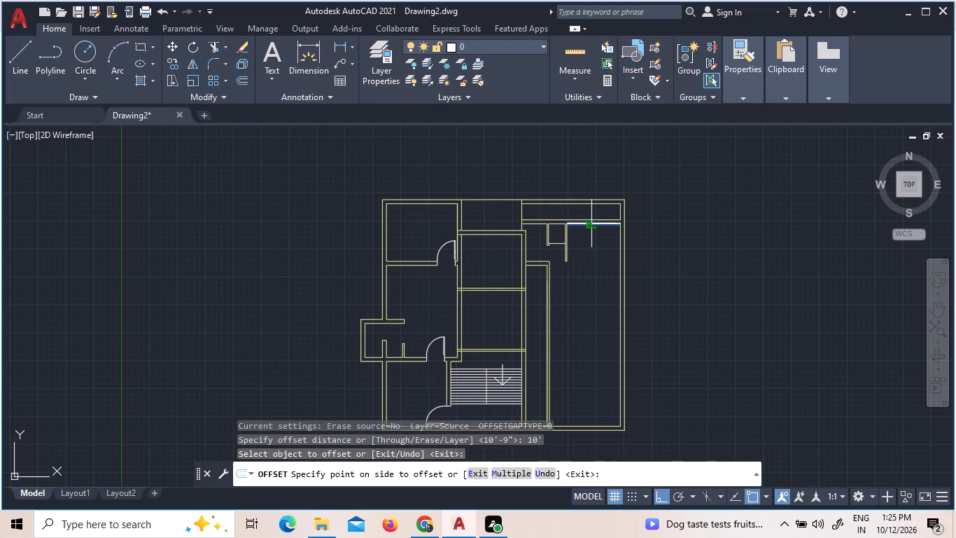
left_click(586, 259)
key("Escape")
key("Escape")
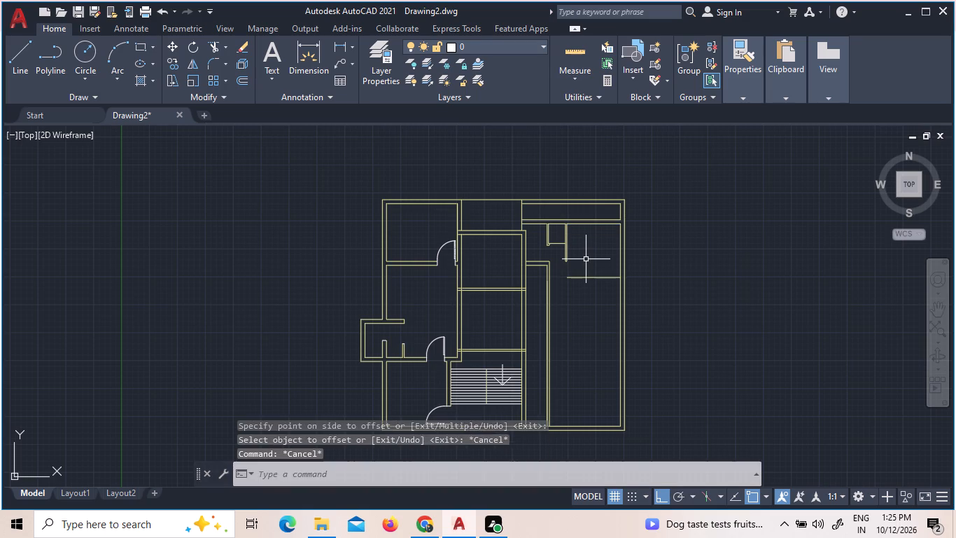
key("Escape")
Offset the new horizontal line 9" to the south to form the room's south wall.
key("o")
key("Return")
key("9")
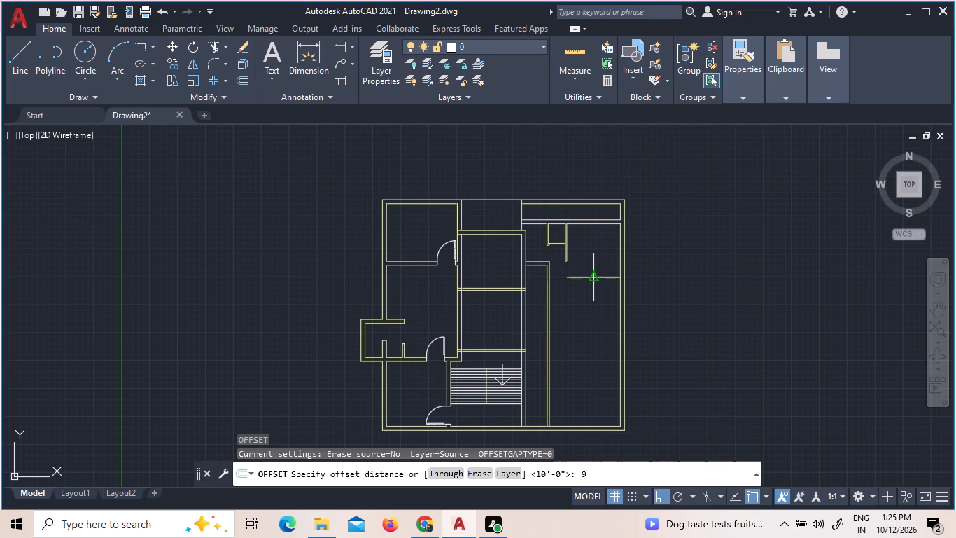
key("shift+quotedbl")
key("Return")
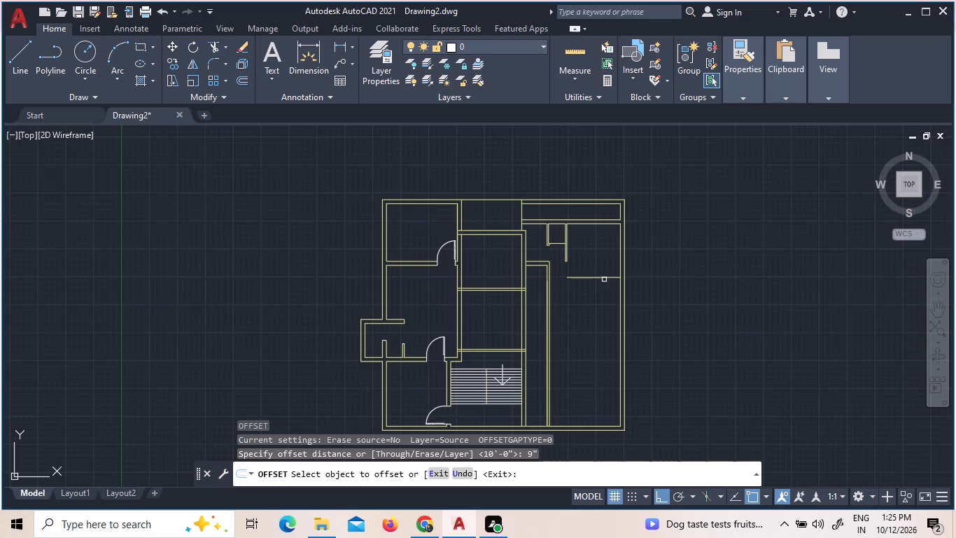
left_click(604, 280)
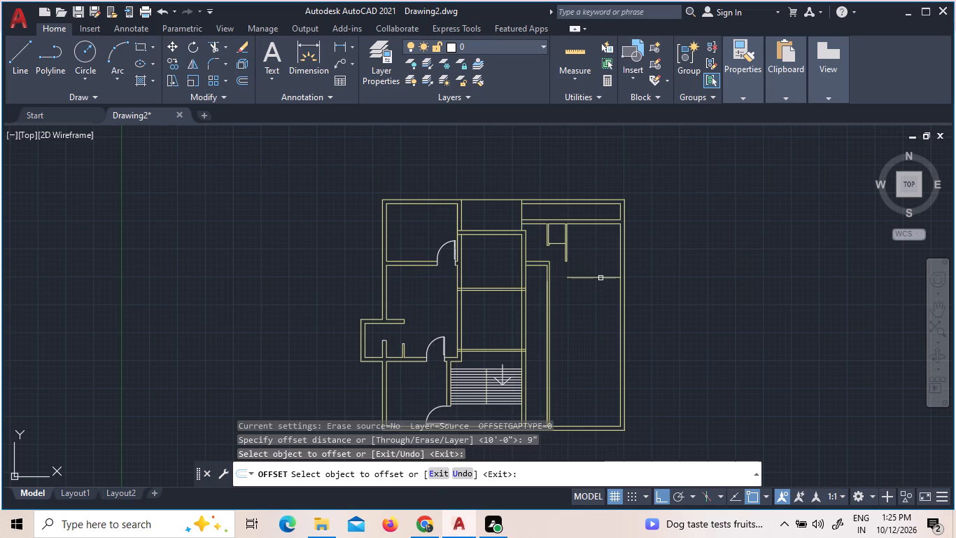
left_click(600, 278)
left_click(605, 292)
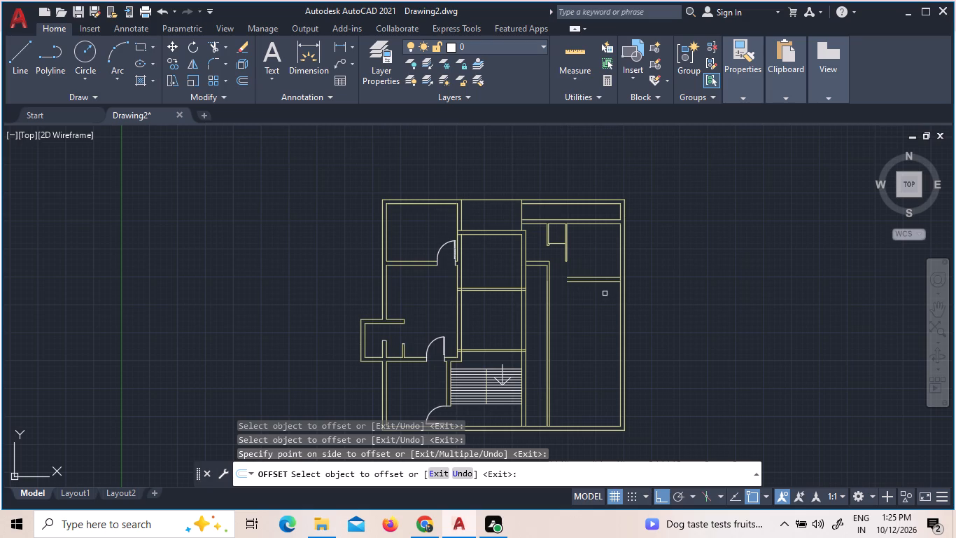
type("o]")
key("BackSpace")
key("BackSpace")
key("BackSpace")
key("Escape")
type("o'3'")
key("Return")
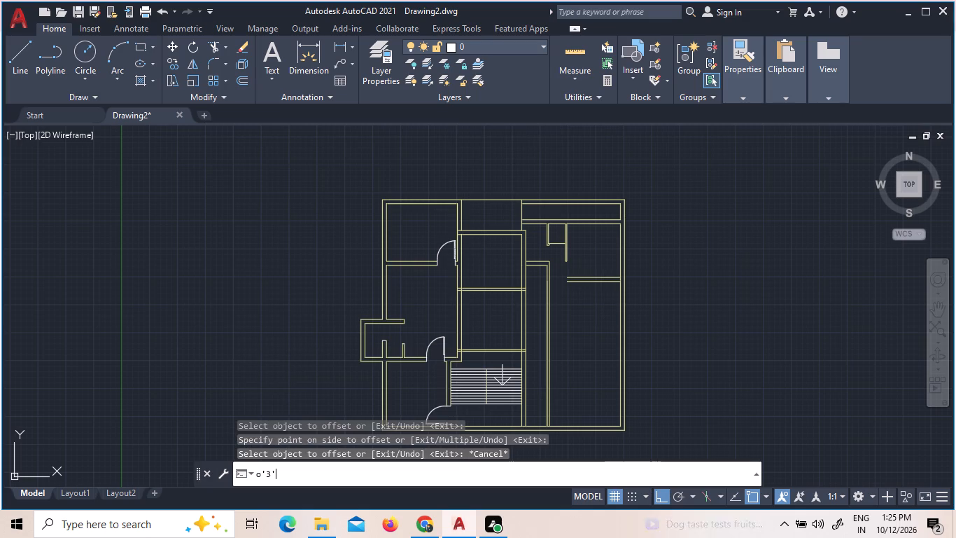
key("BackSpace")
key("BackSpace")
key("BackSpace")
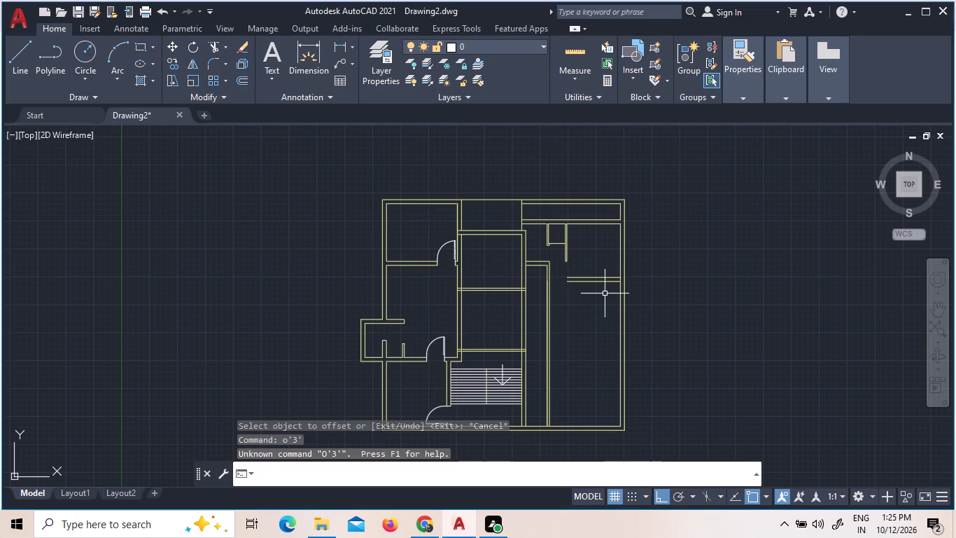
Offset the lower line of the new south wall 3' to the south.
key("o")
key("Return")
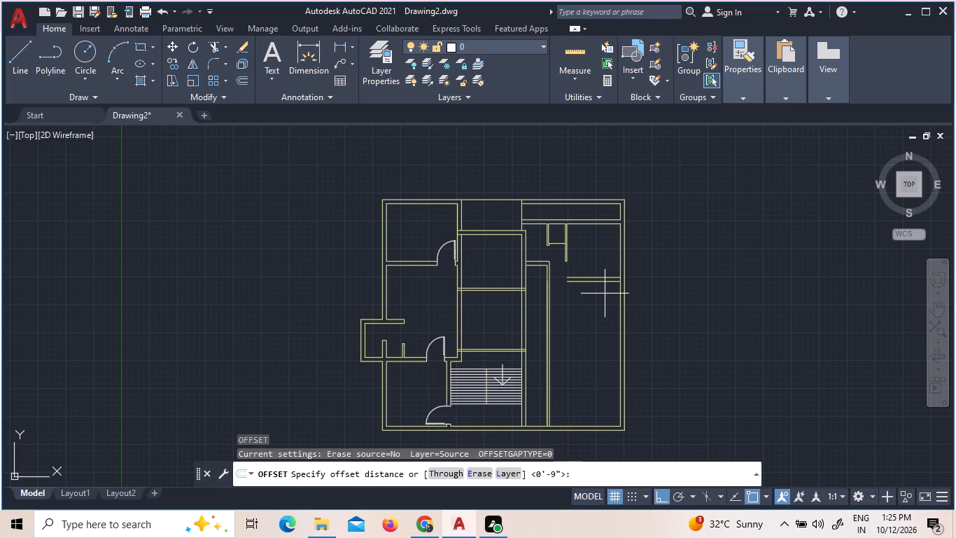
type("3'")
key("Return")
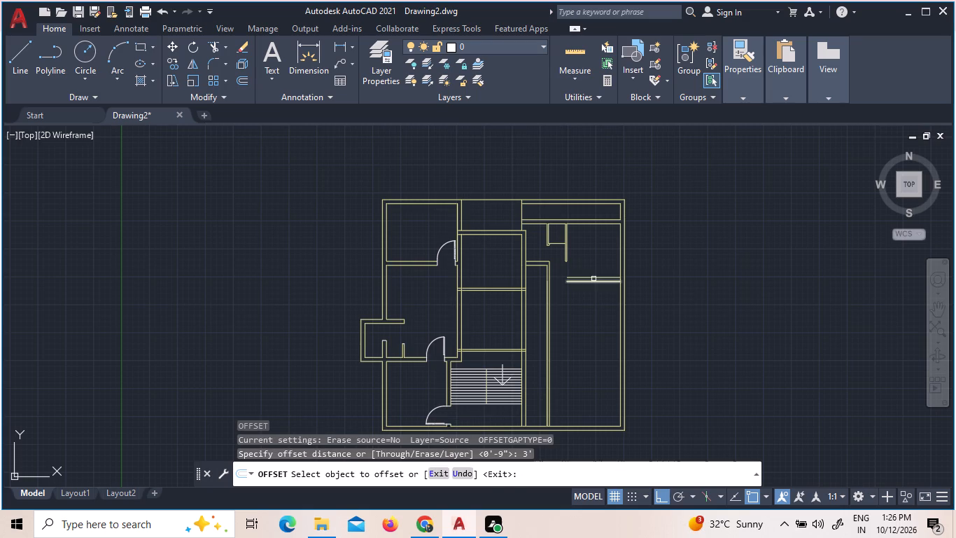
left_click(588, 281)
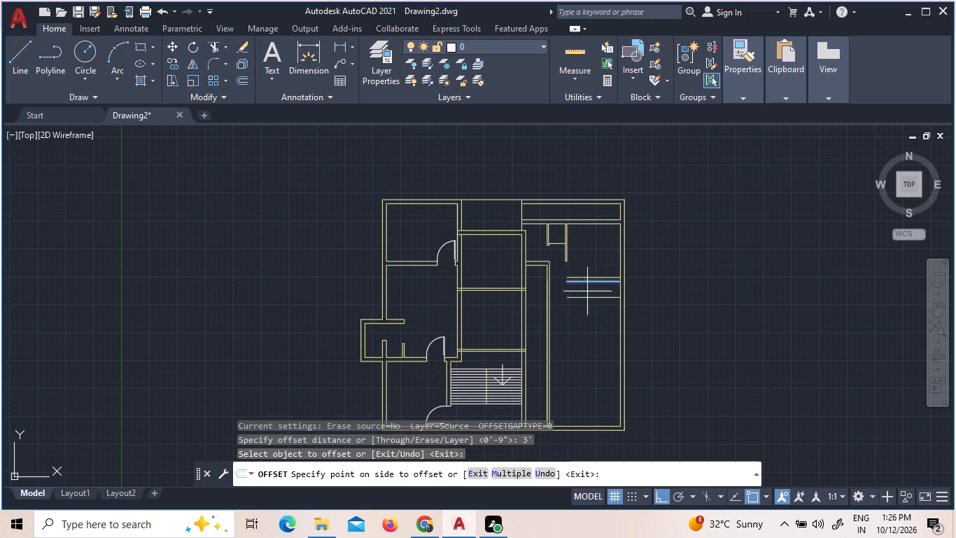
left_click(586, 335)
key("o")
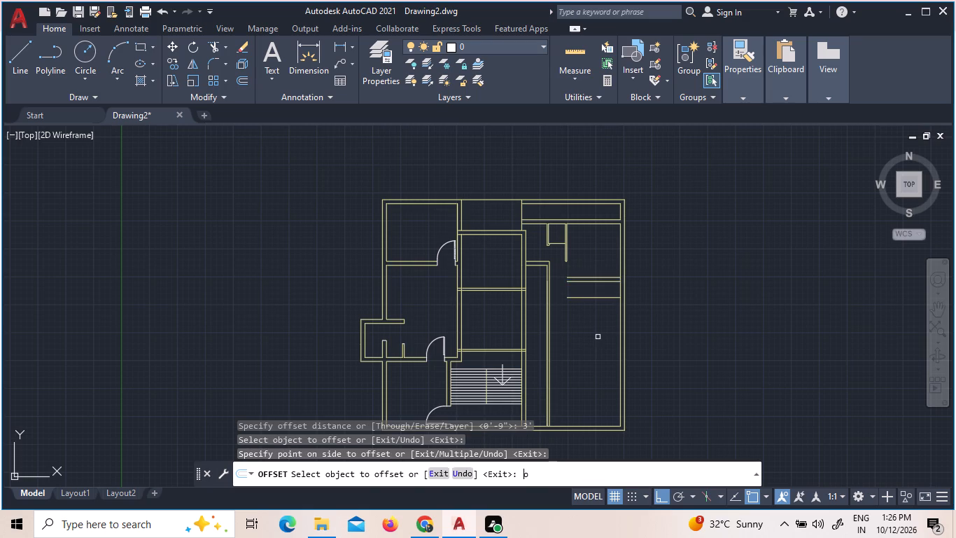
key("Return")
key("Escape")
key("Escape")
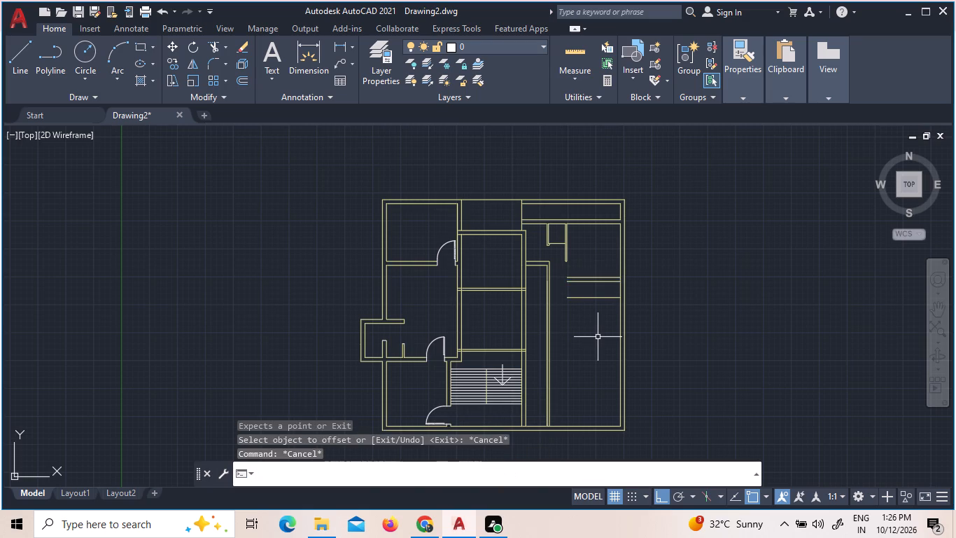
Offset the lowest horizontal line below the northeastern room's south wall 9" to the south, forming a second wall.
key("o")
key("Return")
key("9")
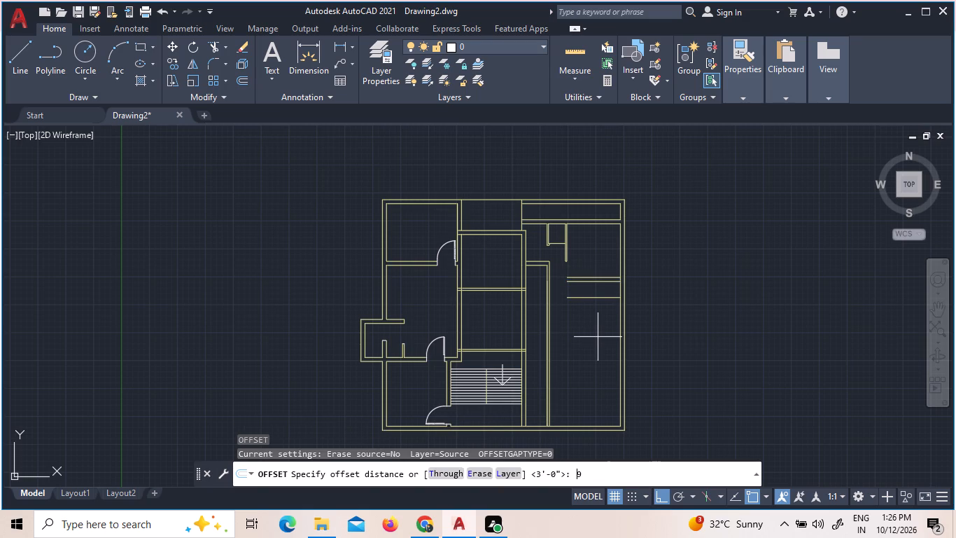
key("shift+quotedbl")
key("Return")
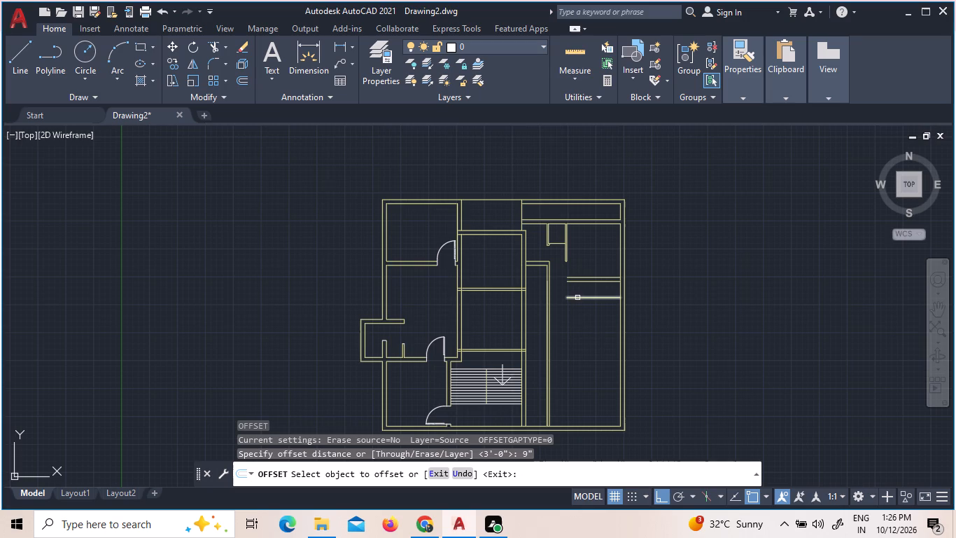
left_click(577, 298)
left_click(574, 319)
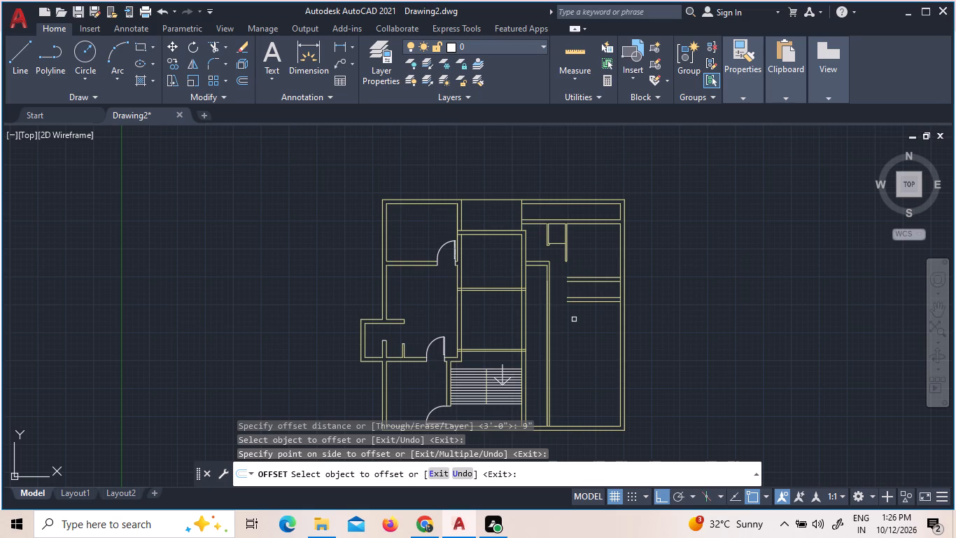
key("o")
key("Return")
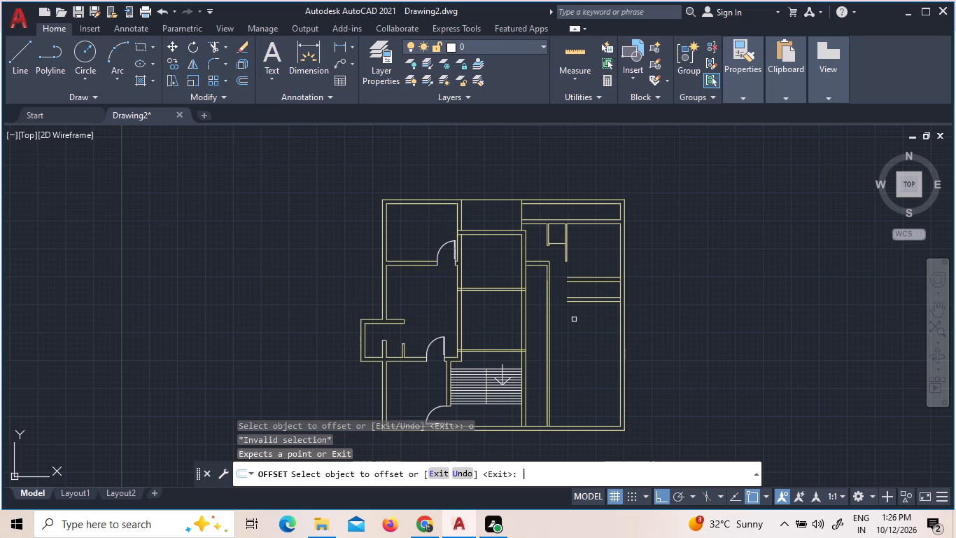
key("Escape")
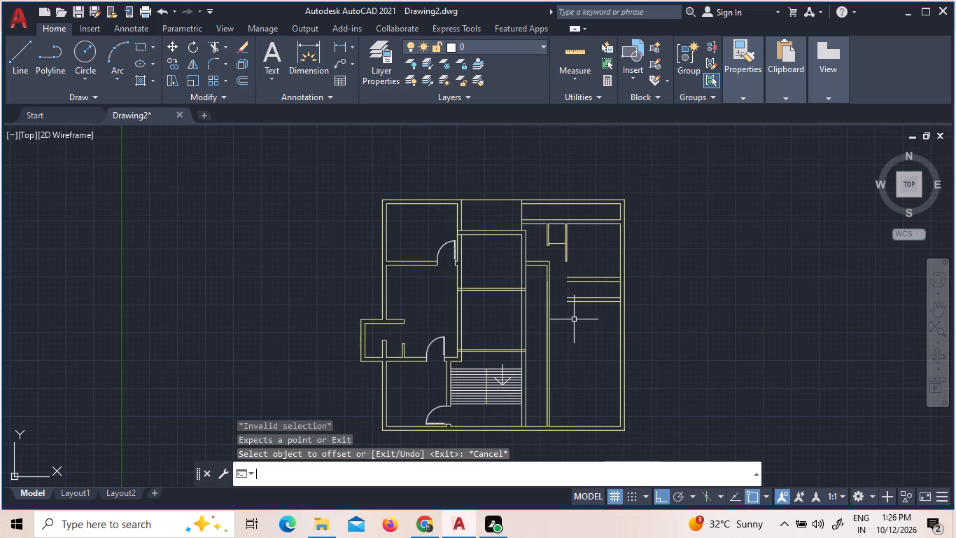
Offset the lower line of the second wall 10' to the south.
key("o")
key("Return")
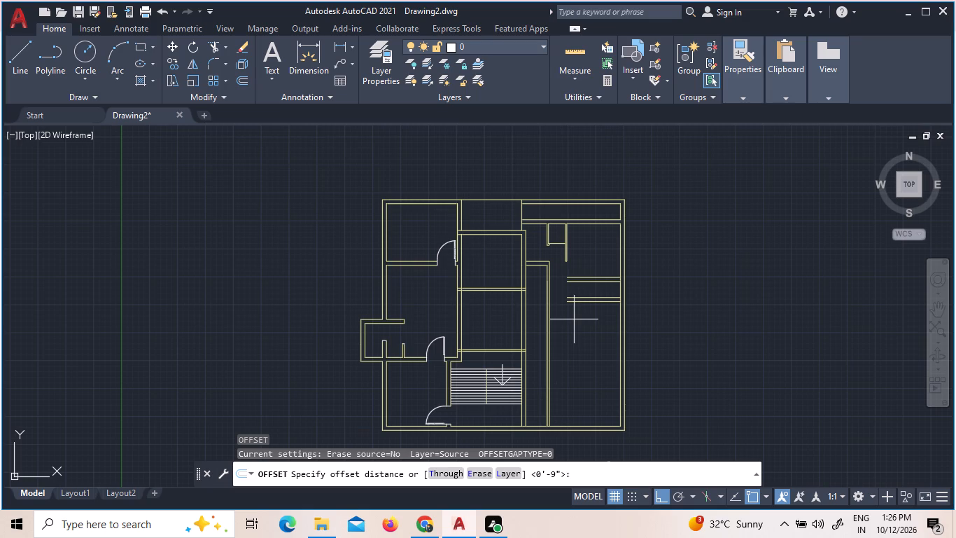
type("10'")
key("Return")
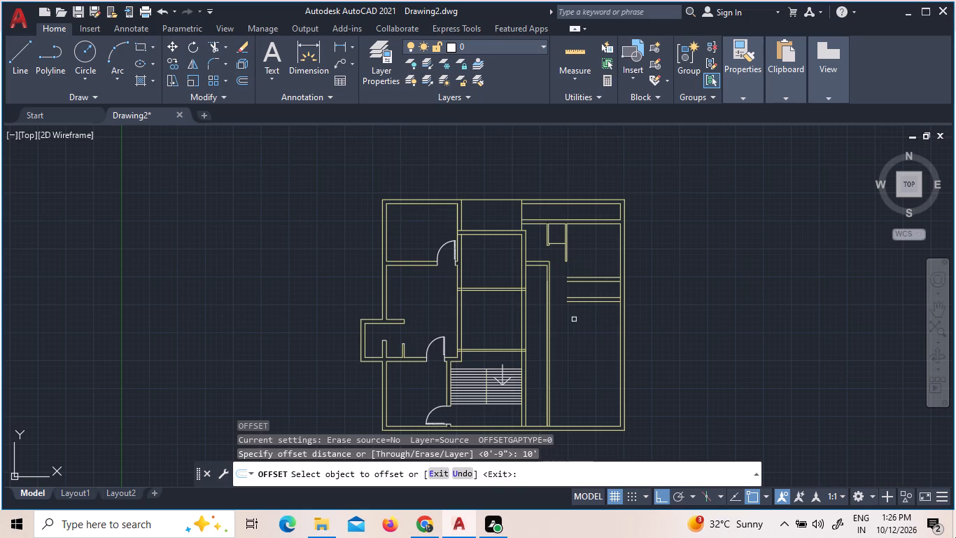
left_click(586, 301)
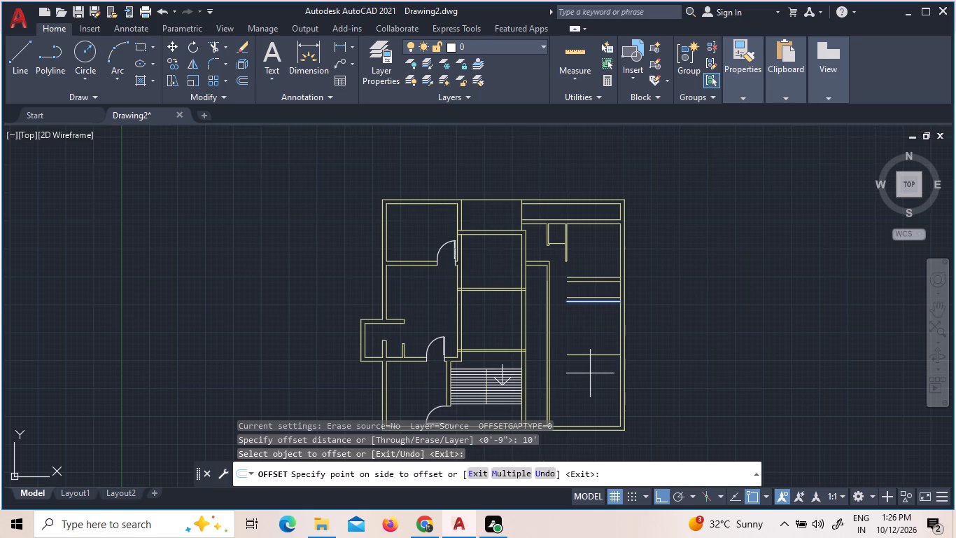
left_click(590, 374)
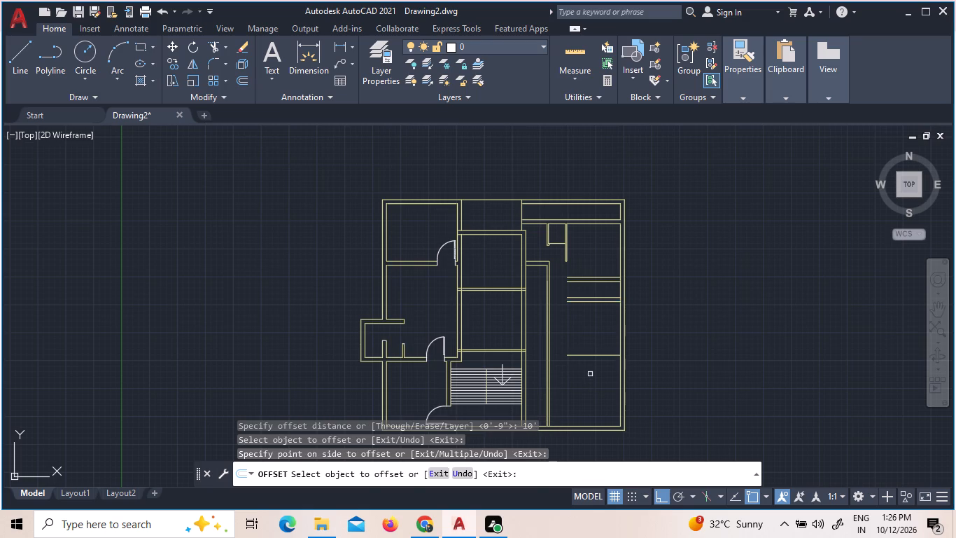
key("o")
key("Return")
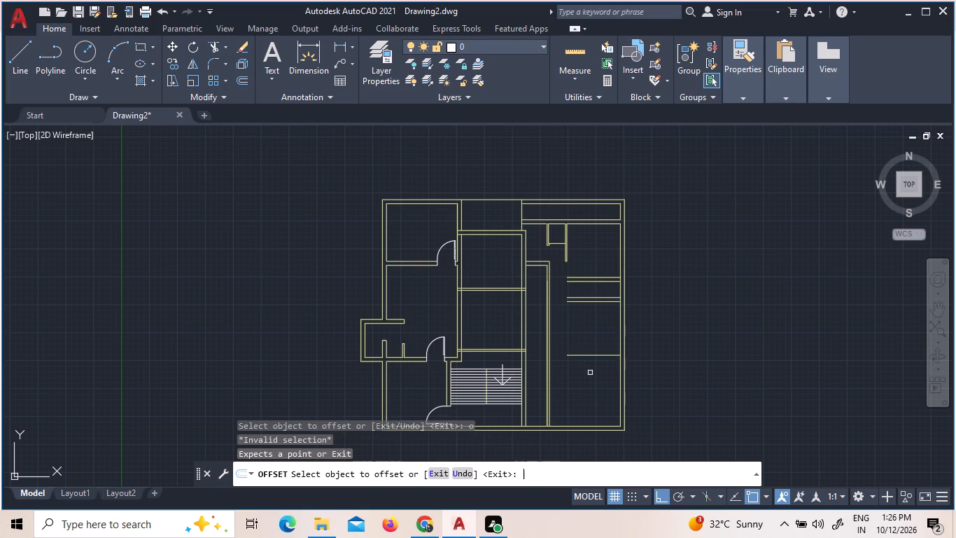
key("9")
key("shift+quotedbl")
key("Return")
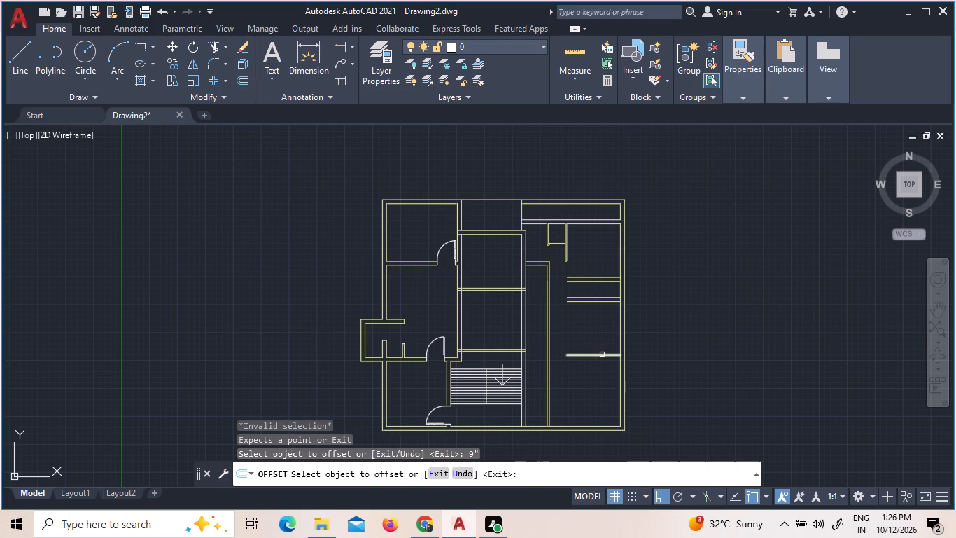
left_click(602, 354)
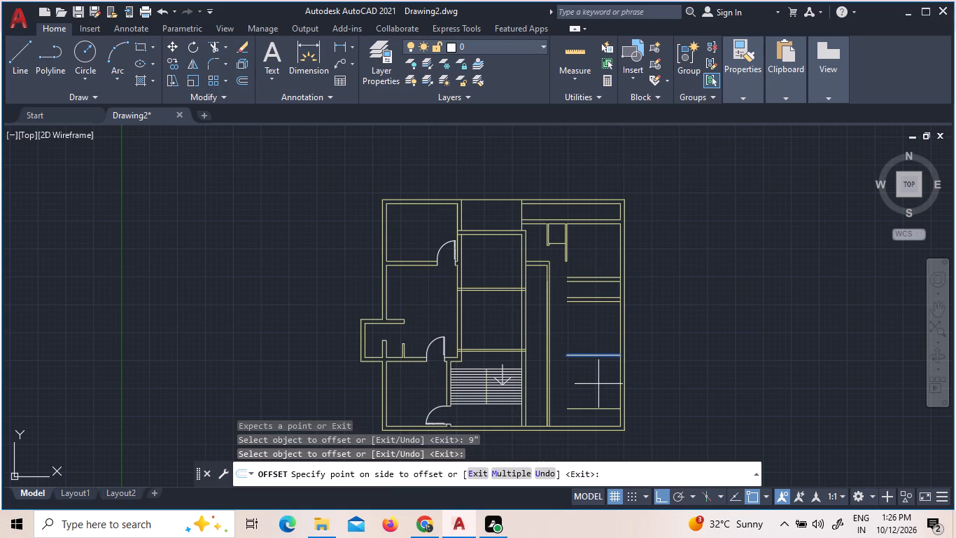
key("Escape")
Offset the lowest of the short horizontal lines east of the partition 9" to the south, forming a third wall.
key("o")
key("Return")
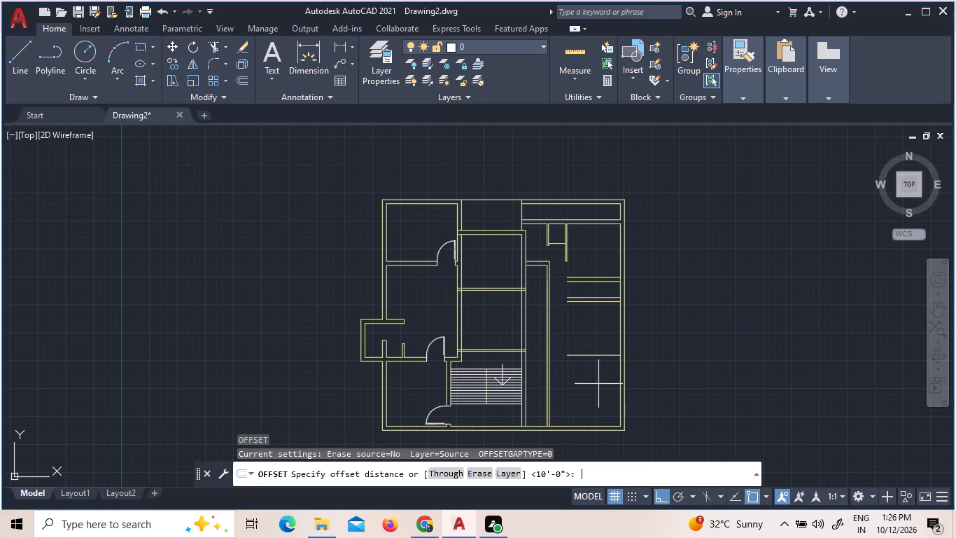
key("9")
key("shift+quotedbl")
key("Return")
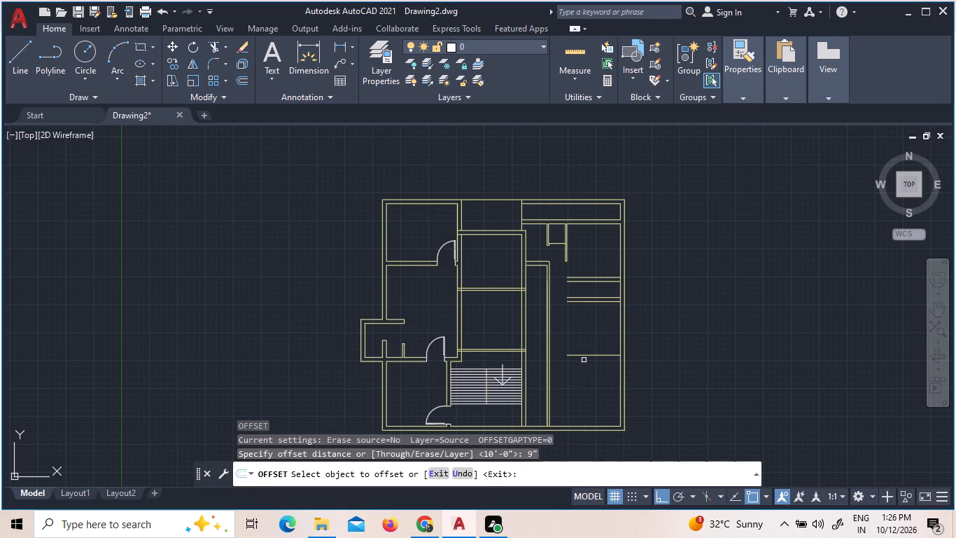
left_click(588, 355)
left_click(591, 385)
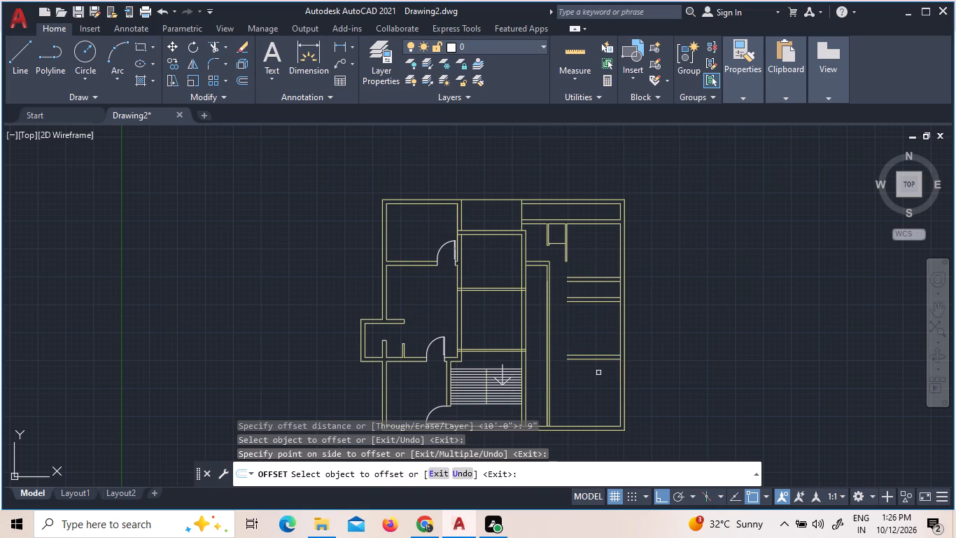
key("Escape")
Start the Extend command for the new horizontal wall lines in the eastern part of the plan.
type("ex")
key("space")
key("space")
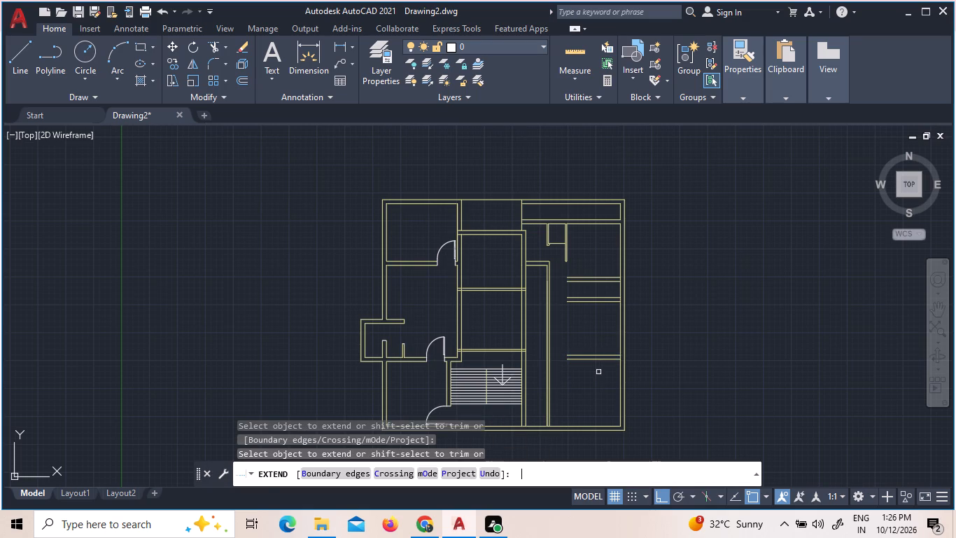
left_click_drag(955, 375, 955, 368)
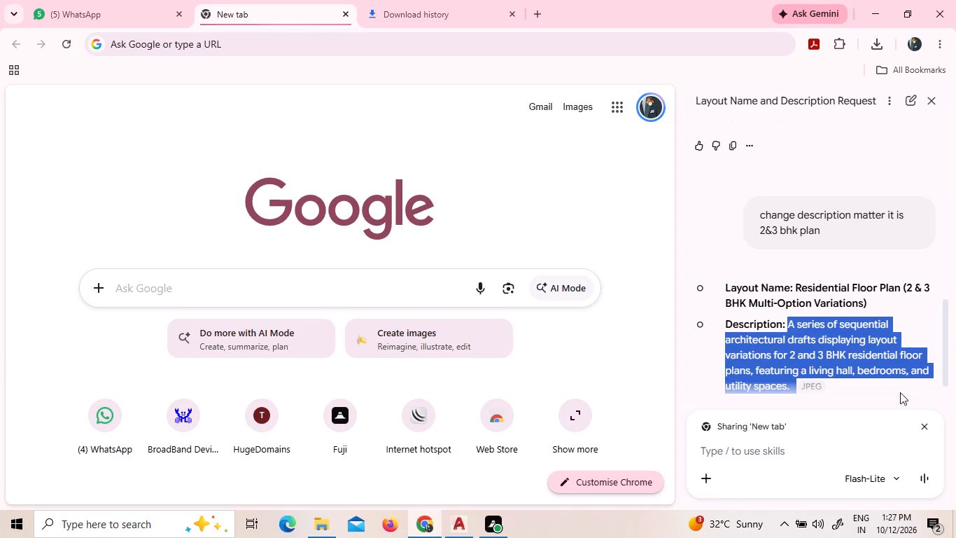
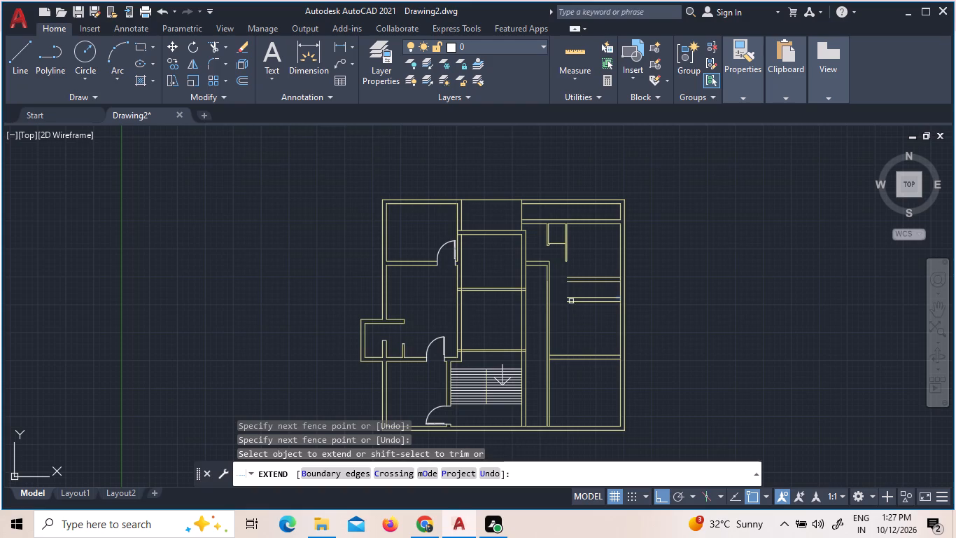
Extend the eastern partition's vertical lines south, the west line to the next full wall and the east line to the lowest short wall line.
left_click(573, 255)
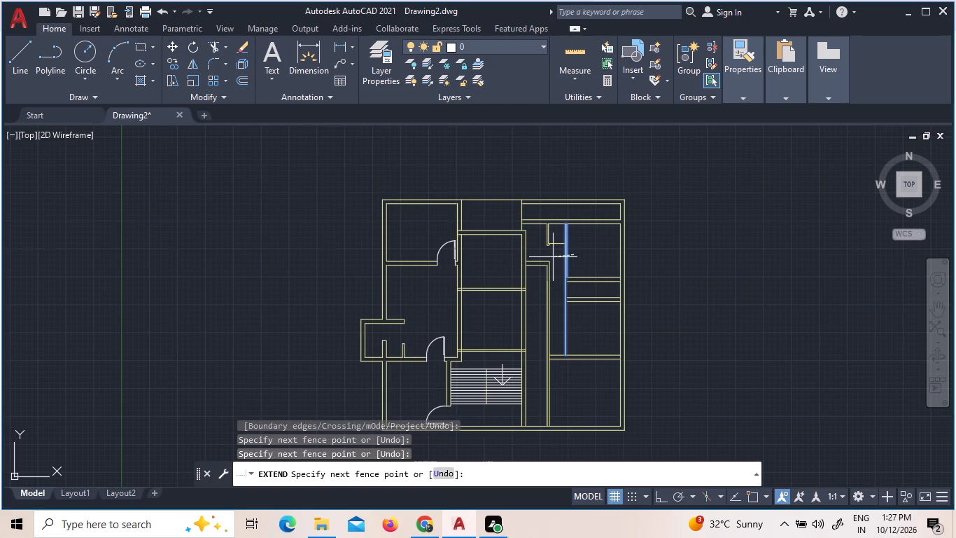
left_click(553, 257)
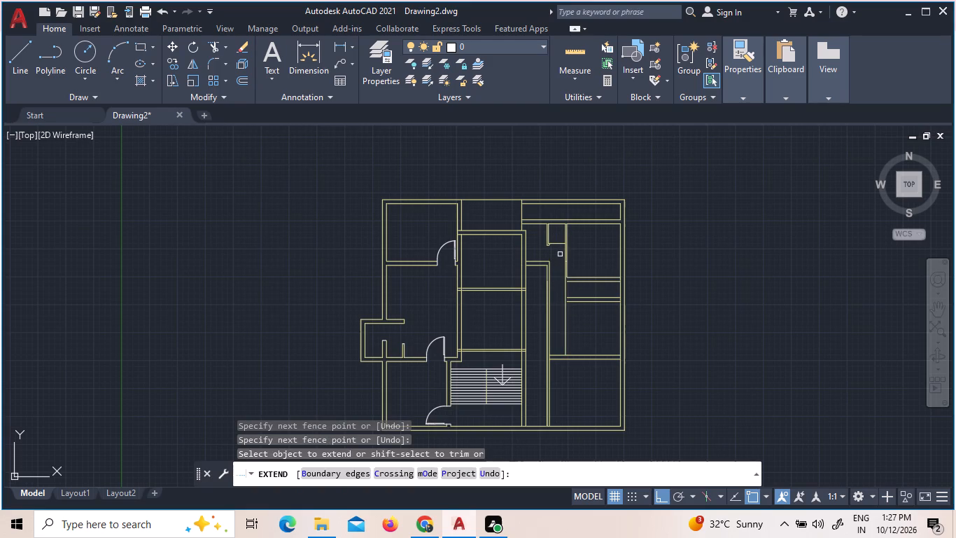
scroll(570, 255, "up", 4)
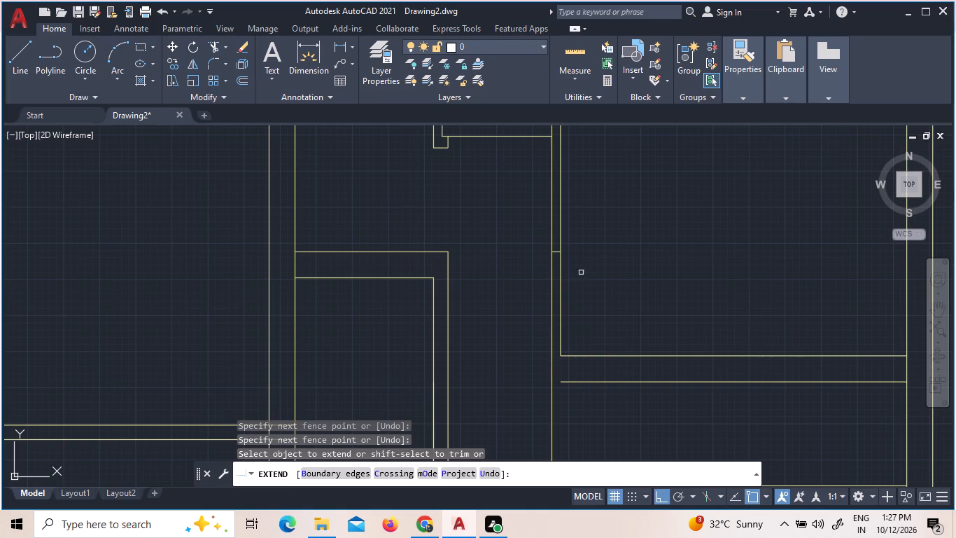
left_click(593, 275)
left_click(539, 291)
left_click(644, 301)
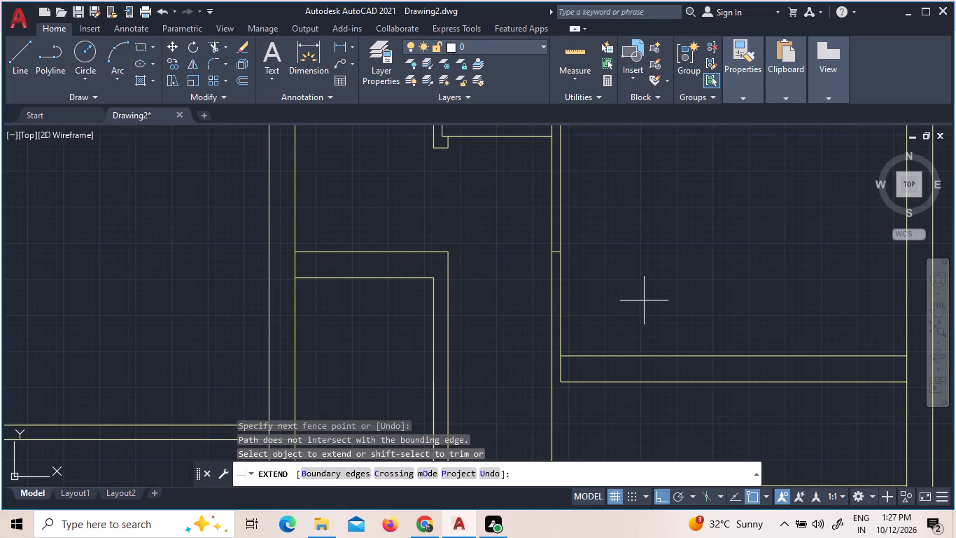
left_click(516, 332)
scroll(619, 288, "down", 2)
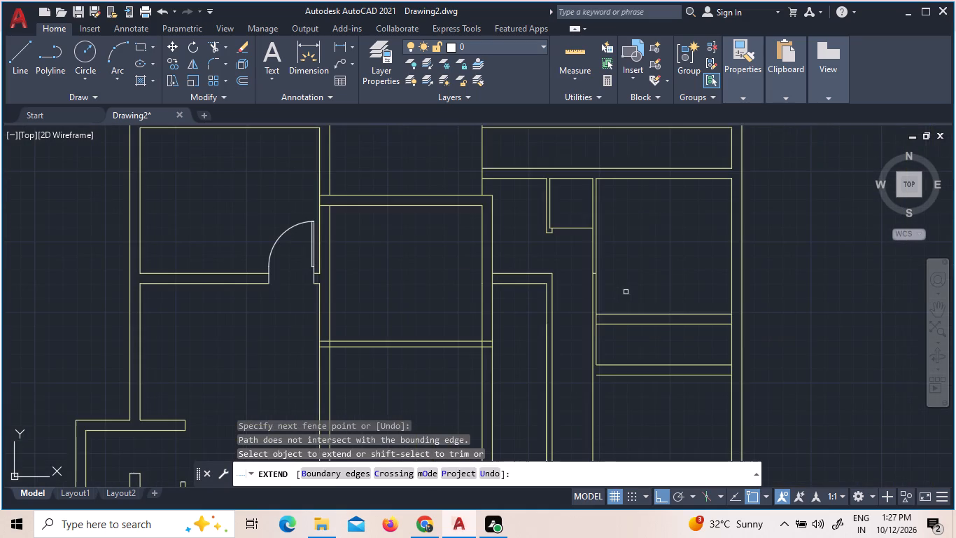
scroll(626, 293, "down", 1)
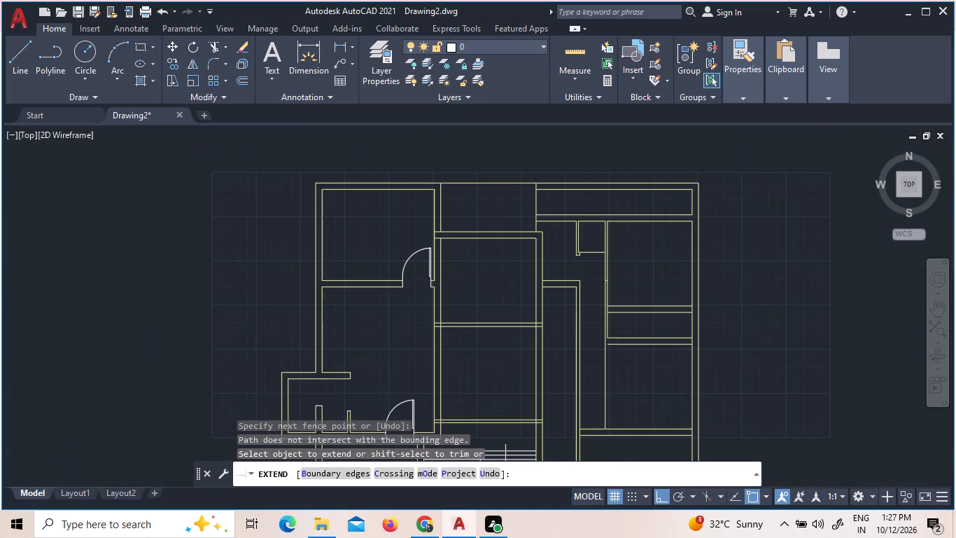
left_click(625, 287)
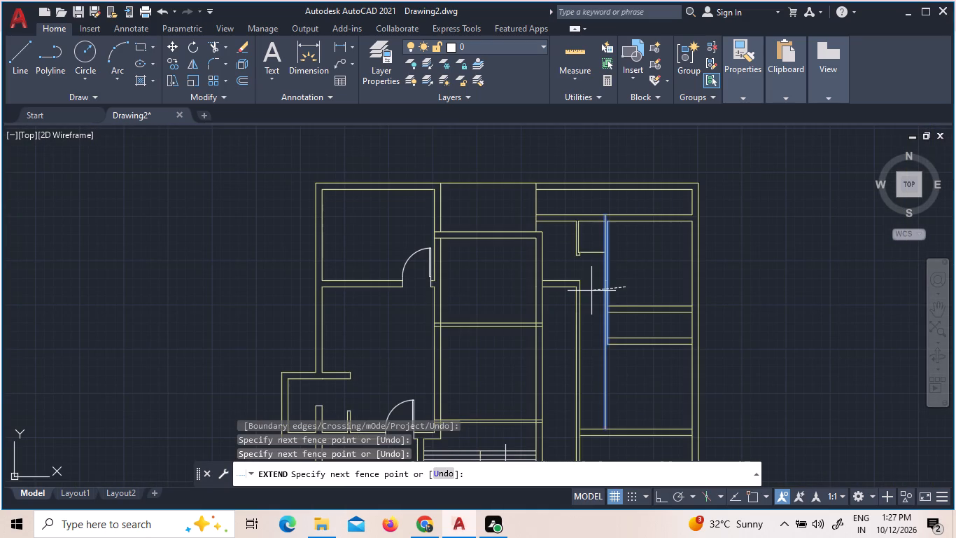
scroll(607, 303, "up", 1)
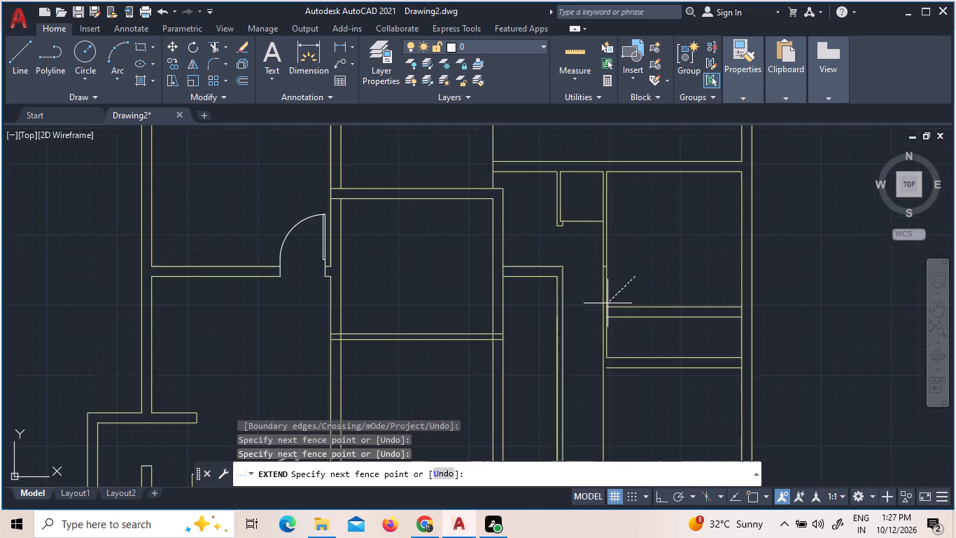
left_click(603, 306)
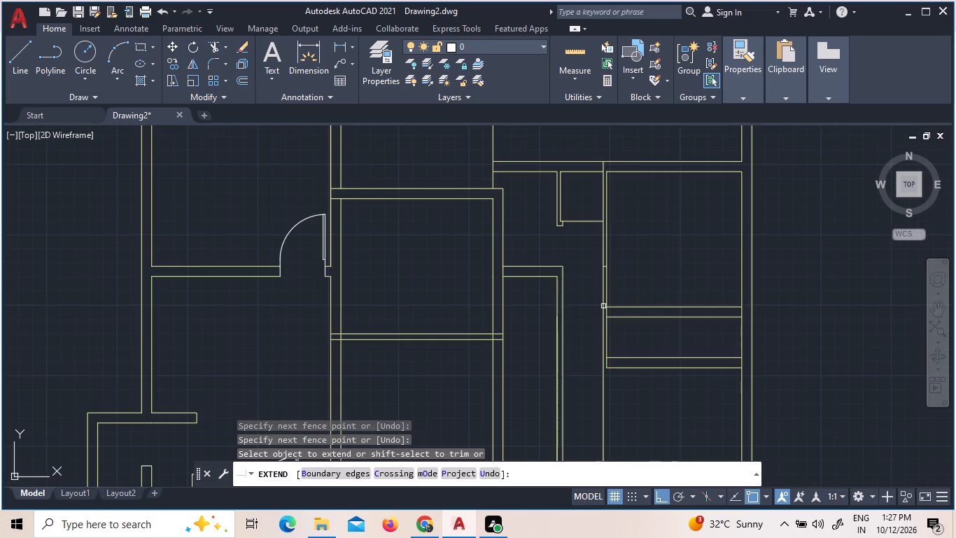
Extend the south line of the lower short wall west to the partition's west line and finish extending.
scroll(606, 304, "down", 2)
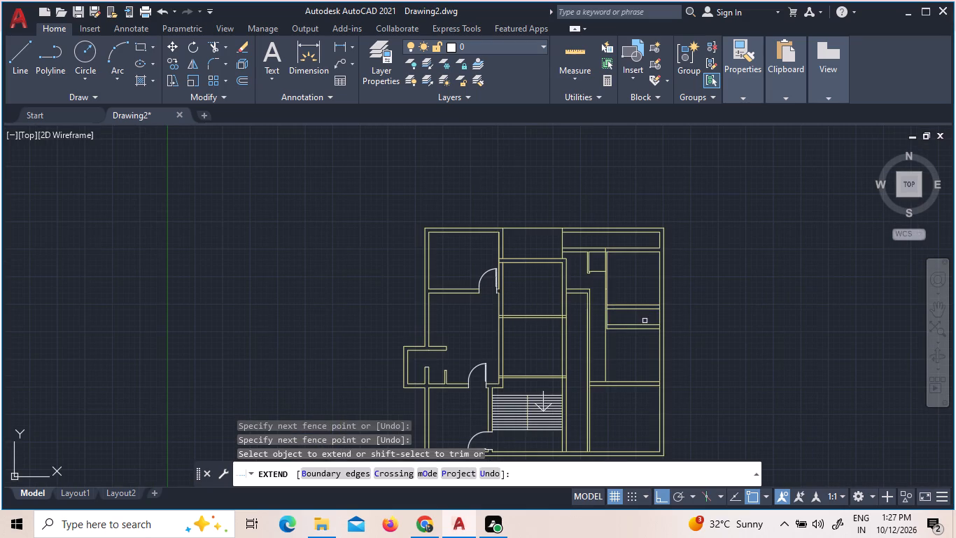
scroll(636, 330, "up", 2)
scroll(577, 324, "up", 2)
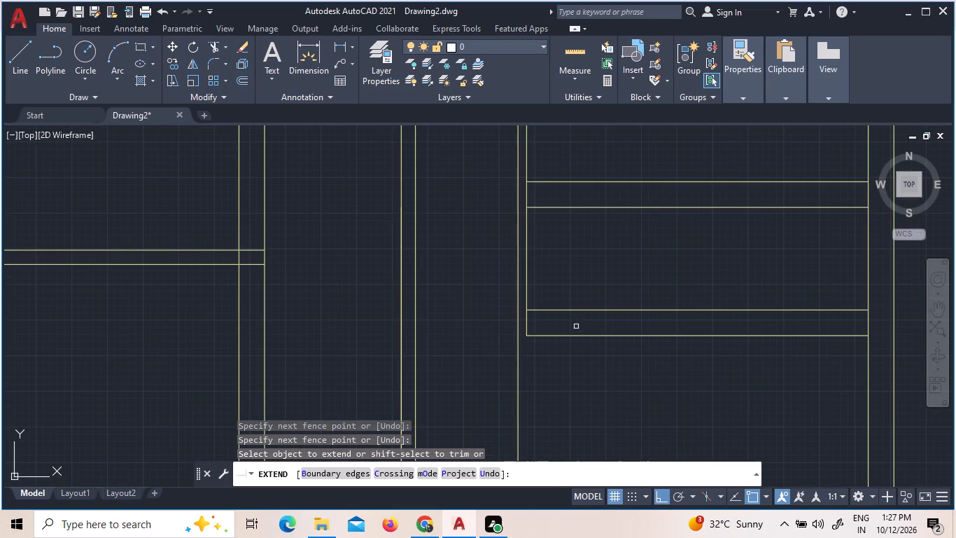
left_click(596, 350)
left_click(570, 329)
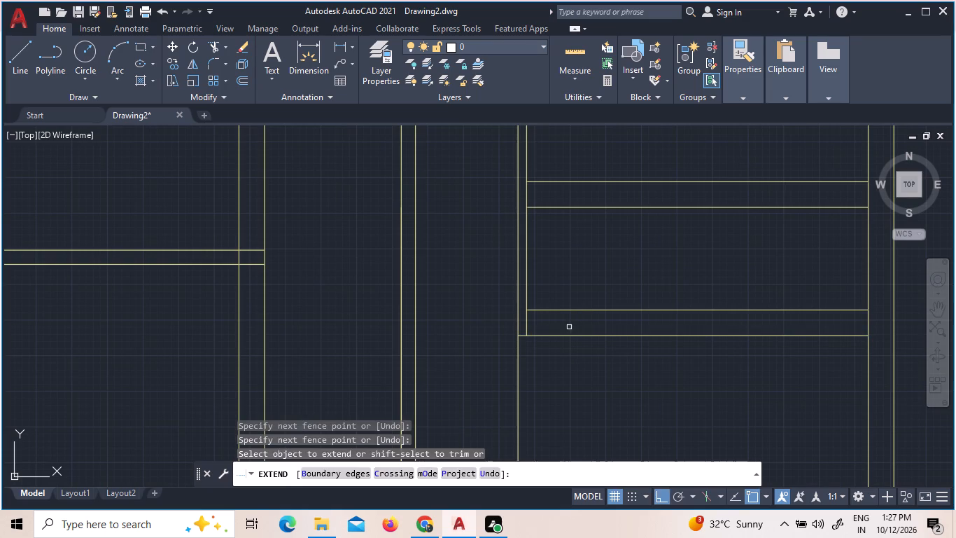
left_click(569, 327)
left_click(581, 312)
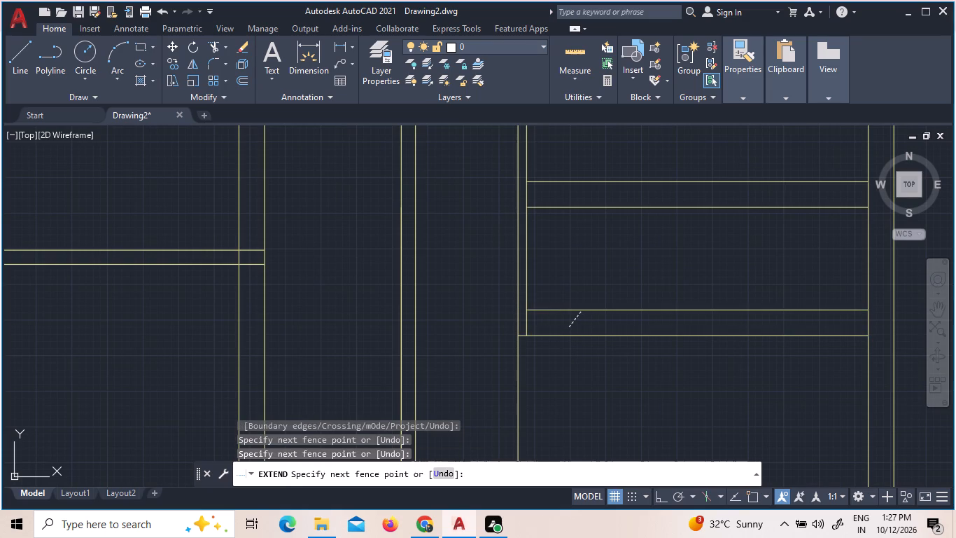
scroll(591, 319, "down", 2)
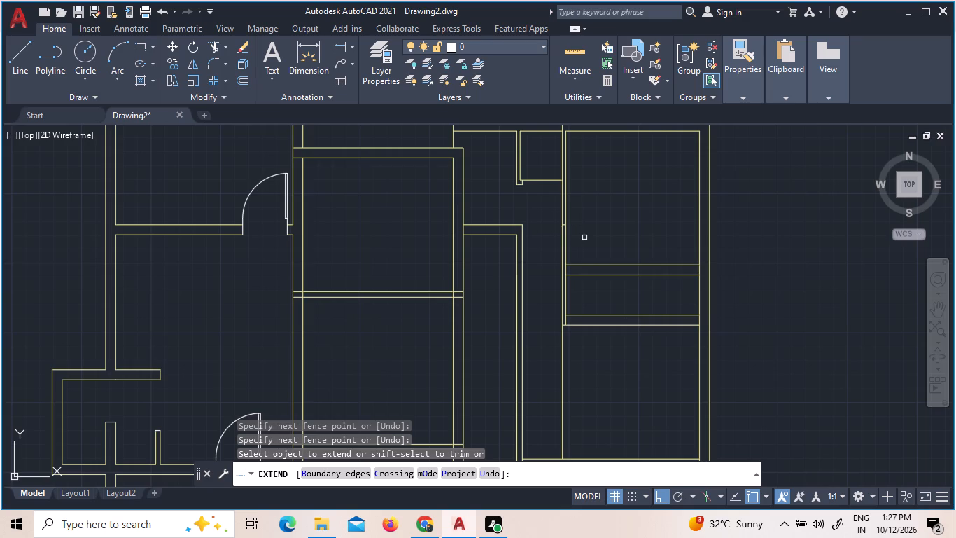
scroll(521, 11, "down", 1)
scroll(540, 113, "down", 2)
scroll(570, 249, "down", 1)
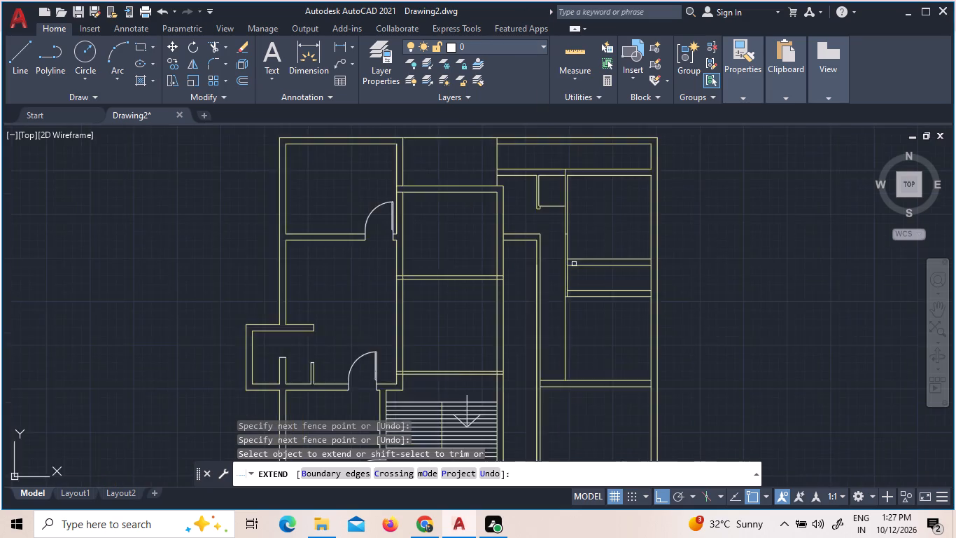
scroll(575, 276, "down", 1)
scroll(581, 300, "up", 2)
scroll(582, 300, "down", 1)
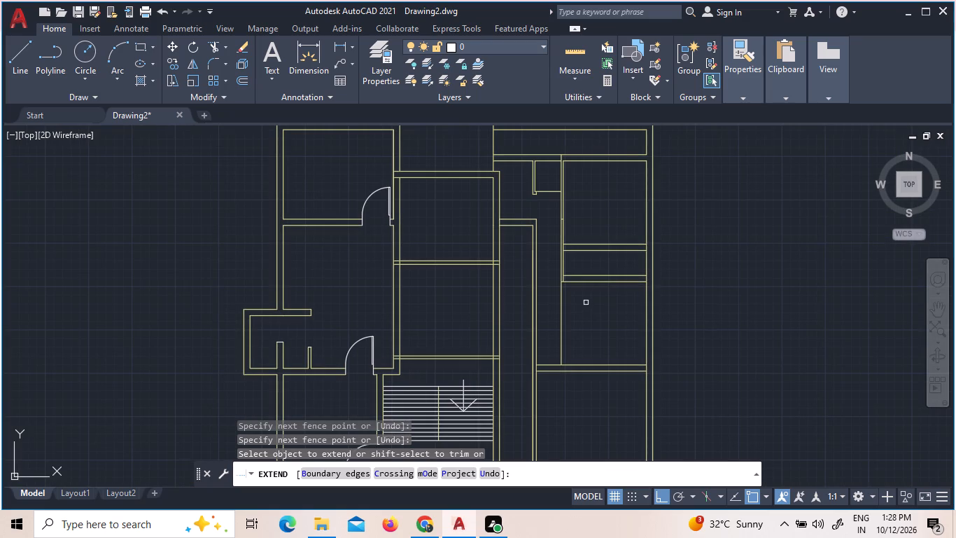
type("tr")
key("BackSpace")
key("BackSpace")
key("BackSpace")
key("BackSpace")
key("Escape")
Trim off the partition's west line between the lower short wall and the full wall to its south.
type("tr")
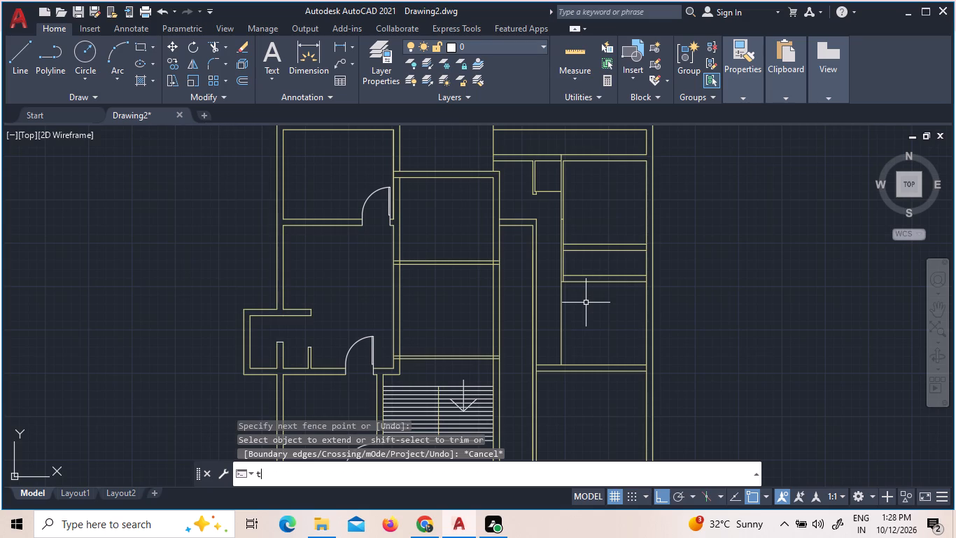
key("space")
key("space")
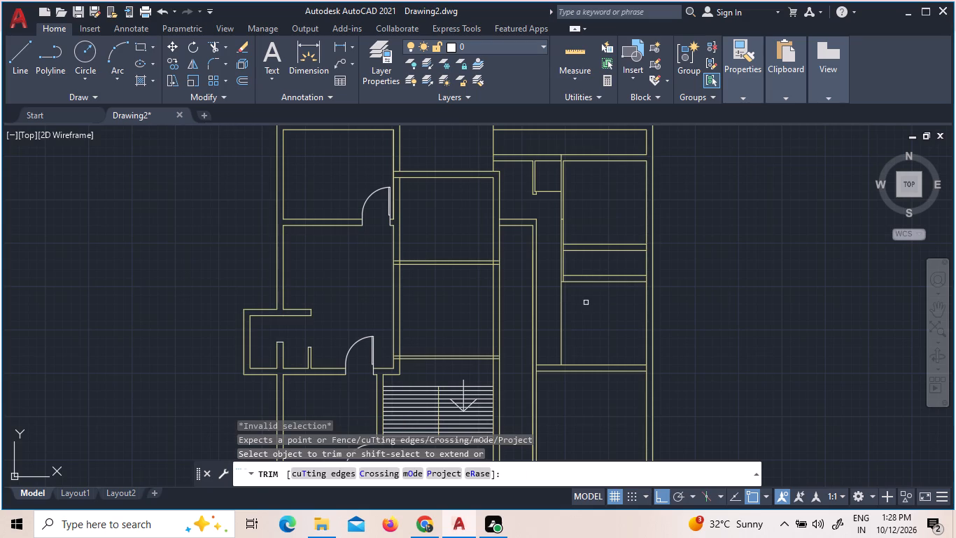
left_click(586, 305)
left_click(550, 318)
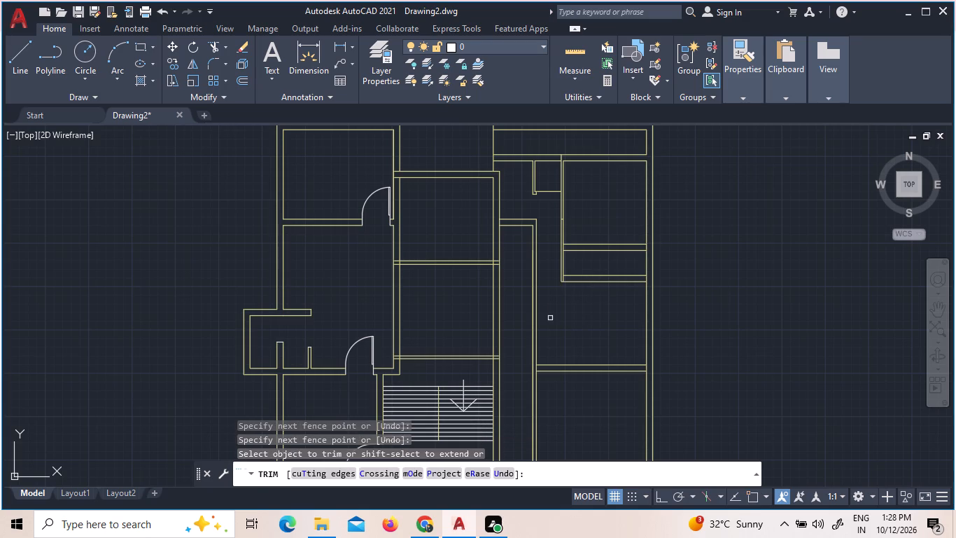
Trim the partition's east line from the end of its upper stub down through the upper short wall's thickness.
scroll(563, 251, "up", 2)
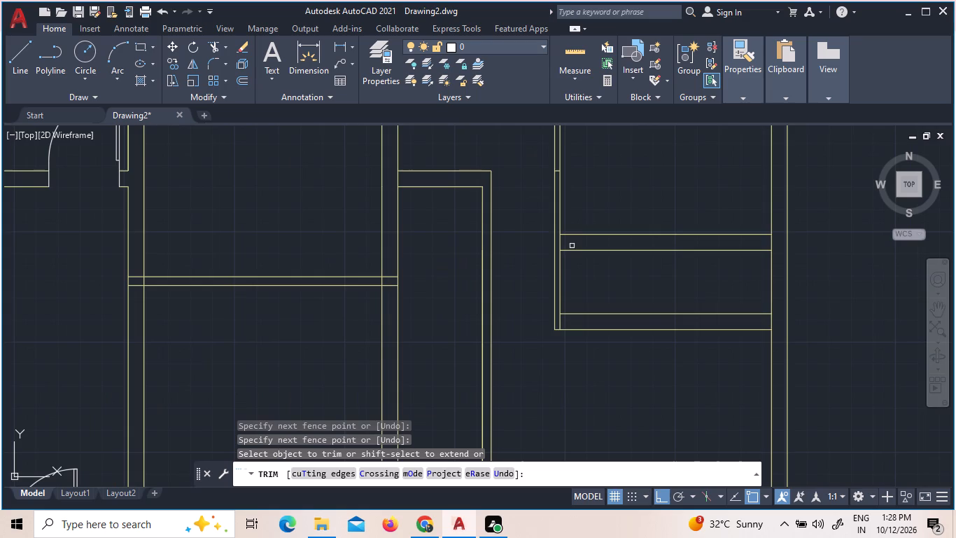
left_click(560, 212)
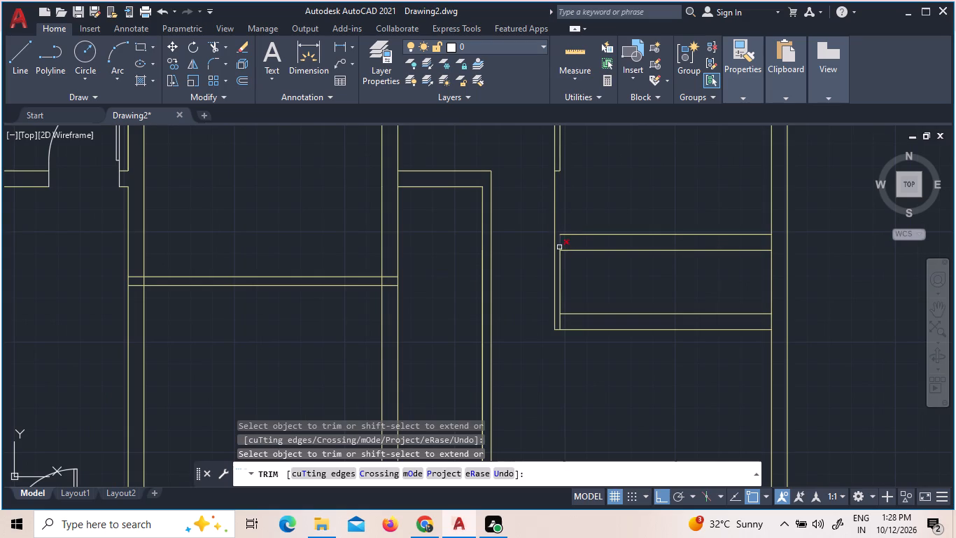
left_click(559, 243)
right_click(721, 381)
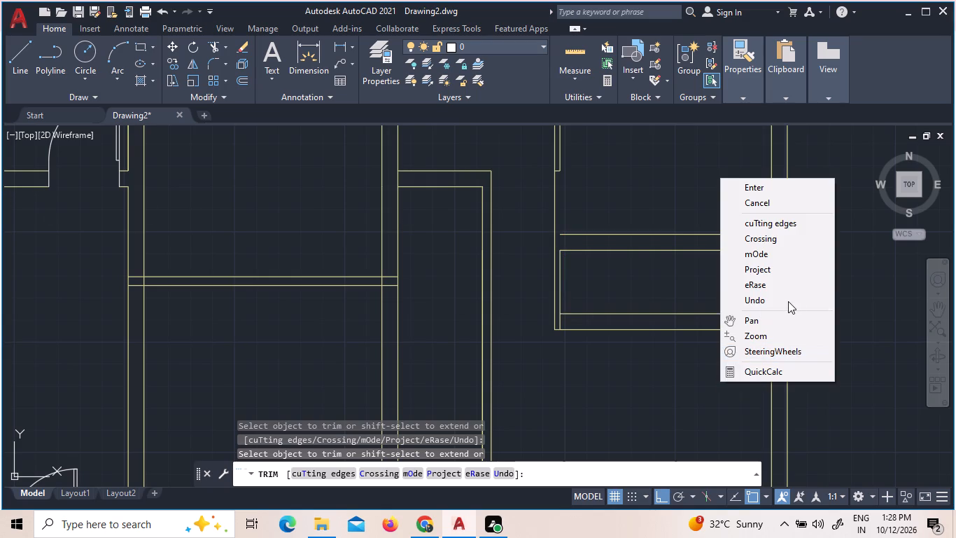
left_click(774, 184)
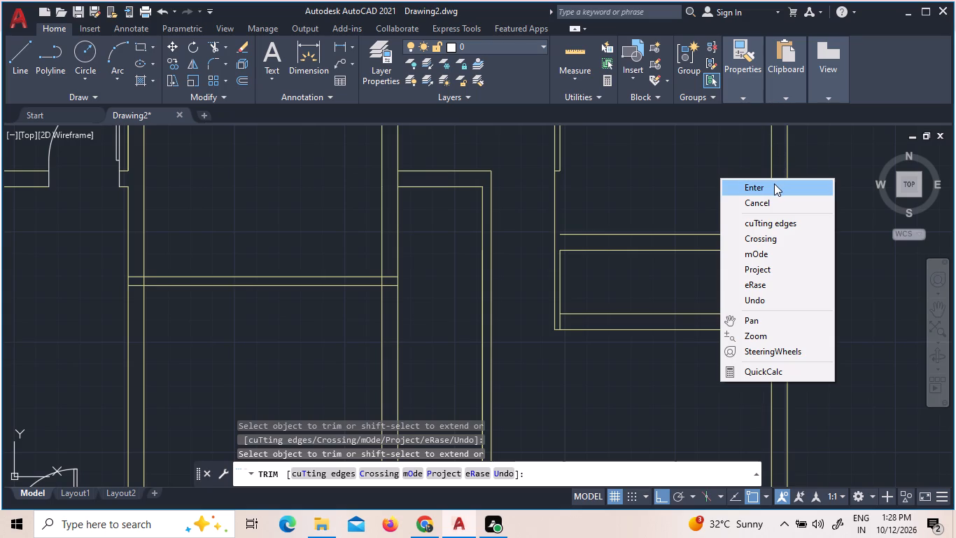
Extend the north line of the upper short wall west to the partition's west line.
right_click(719, 430)
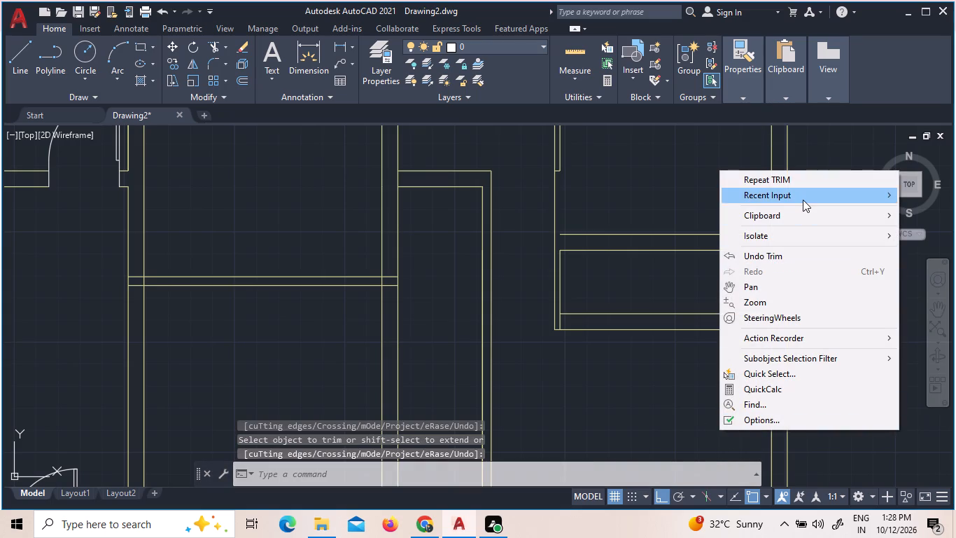
left_click(803, 200)
left_click(661, 207)
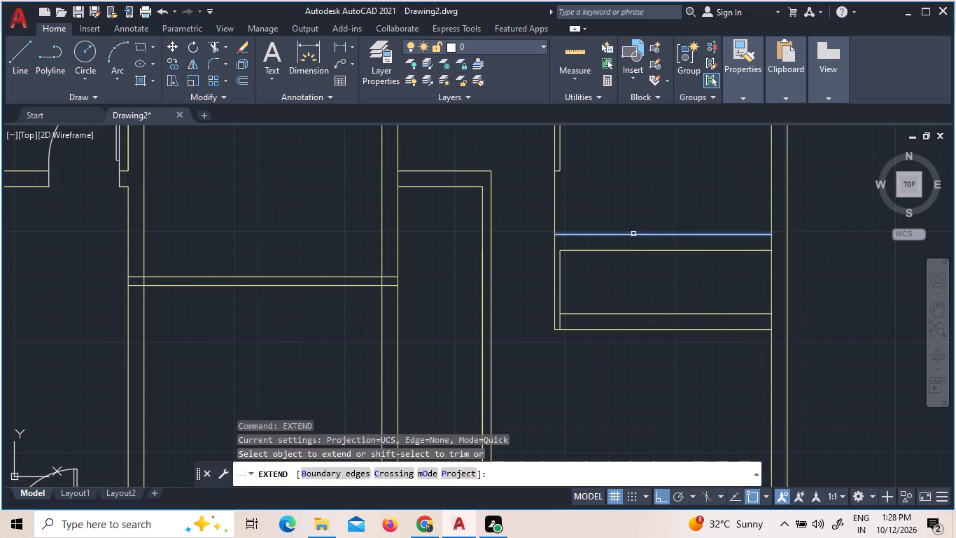
left_click(628, 247)
left_click(612, 198)
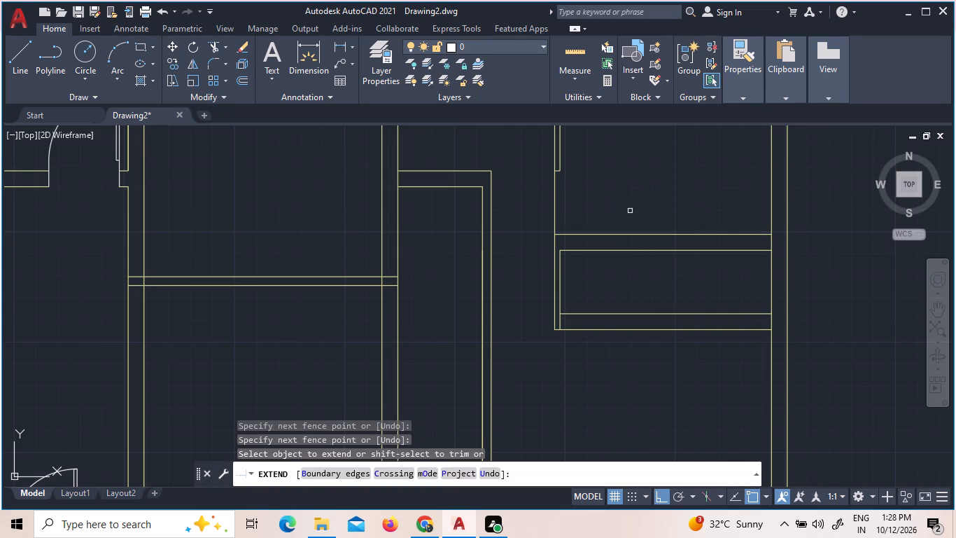
right_click(620, 203)
left_click(645, 218)
Trim the partition's west line between its upper stub and the upper short wall, leaving an opening.
right_click(638, 214)
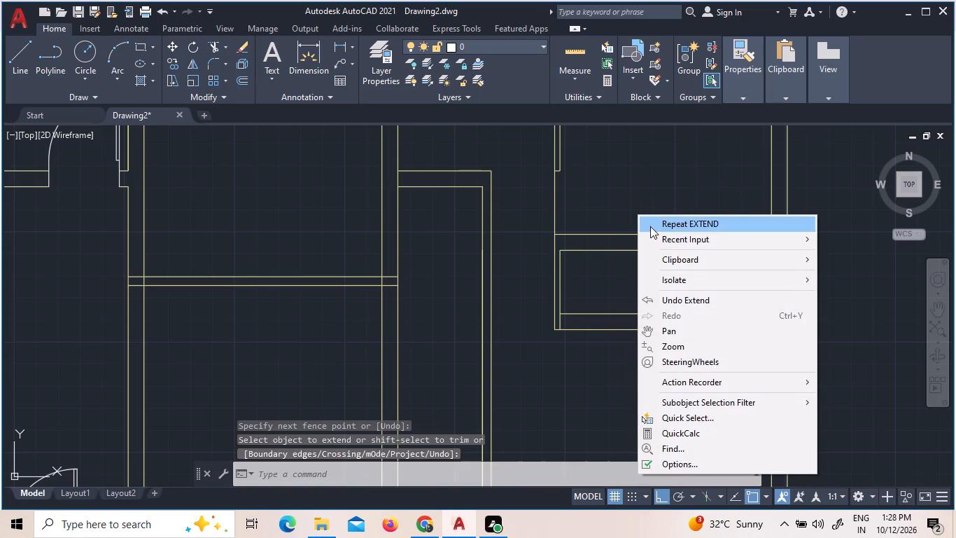
left_click(658, 239)
left_click(834, 252)
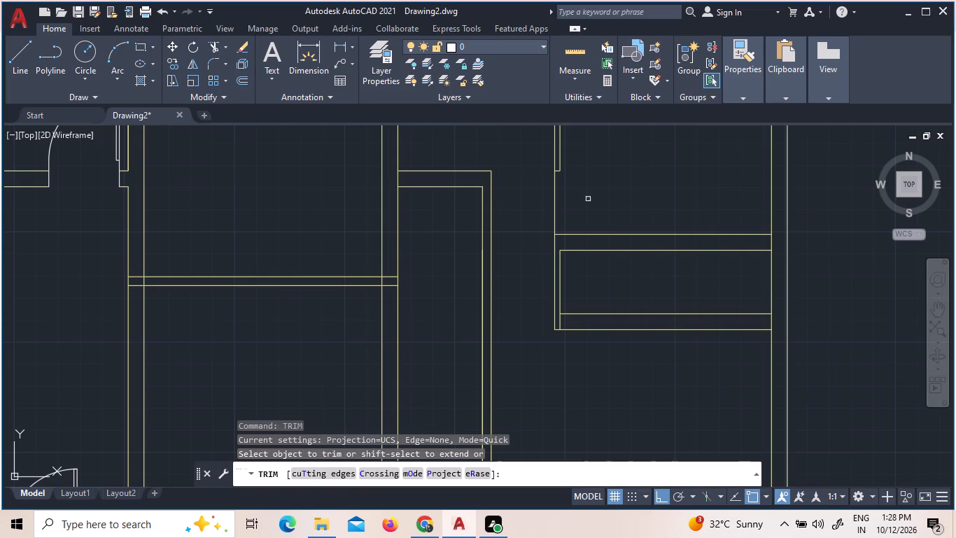
left_click(575, 216)
left_click(546, 206)
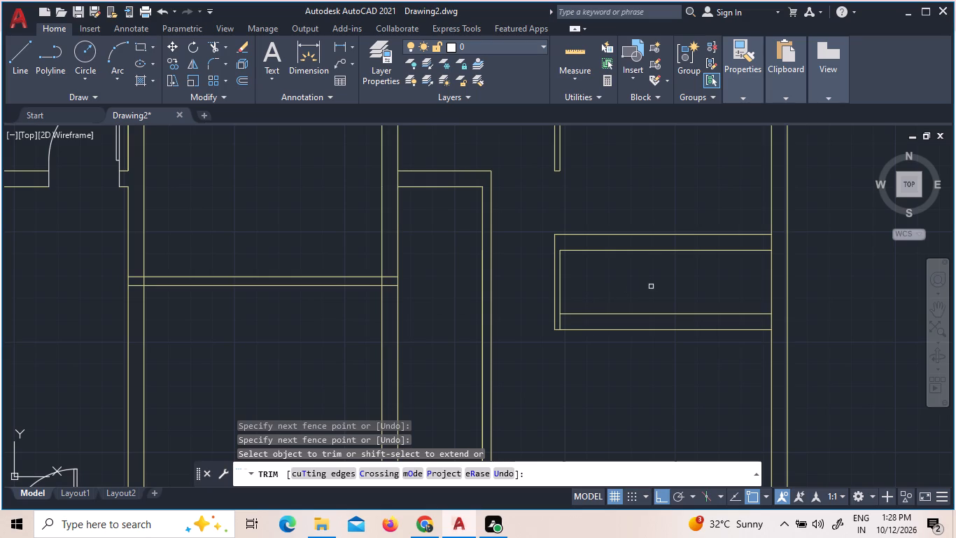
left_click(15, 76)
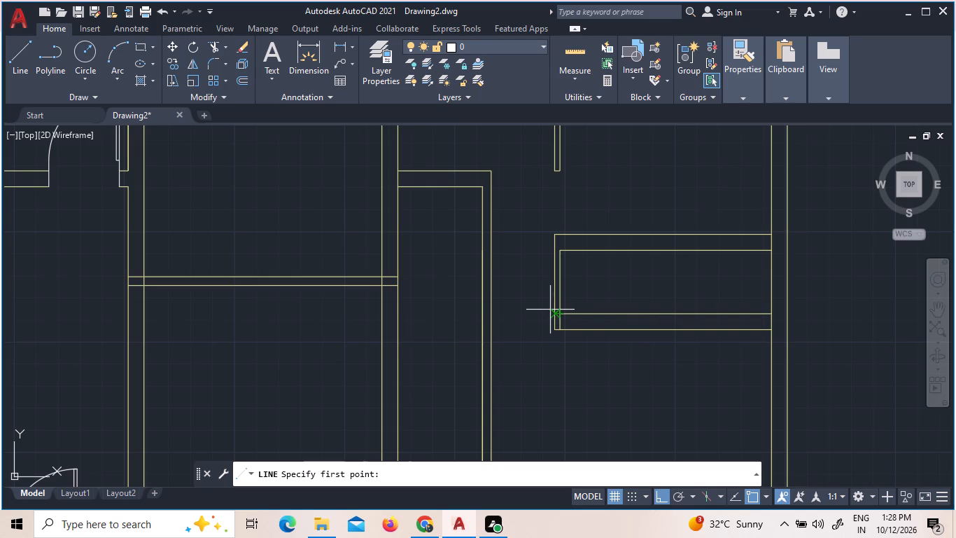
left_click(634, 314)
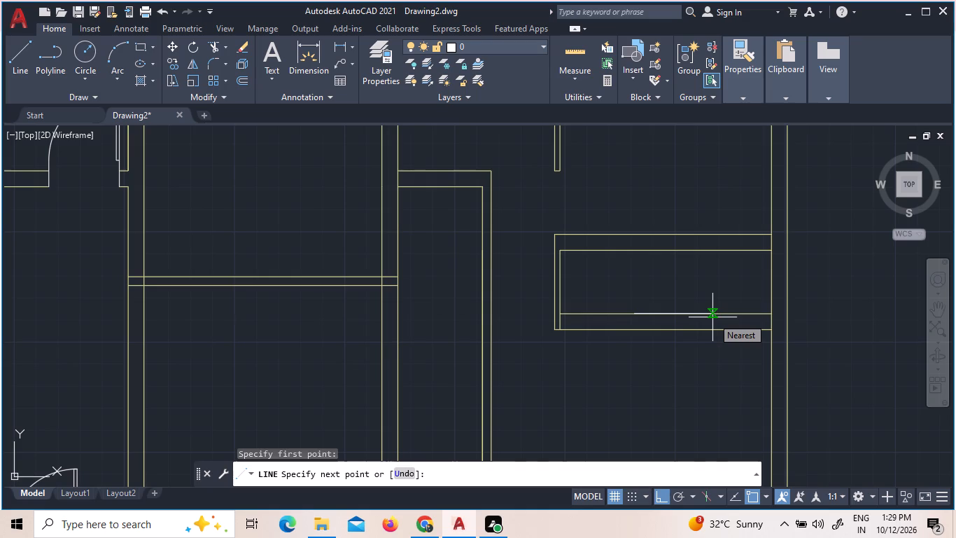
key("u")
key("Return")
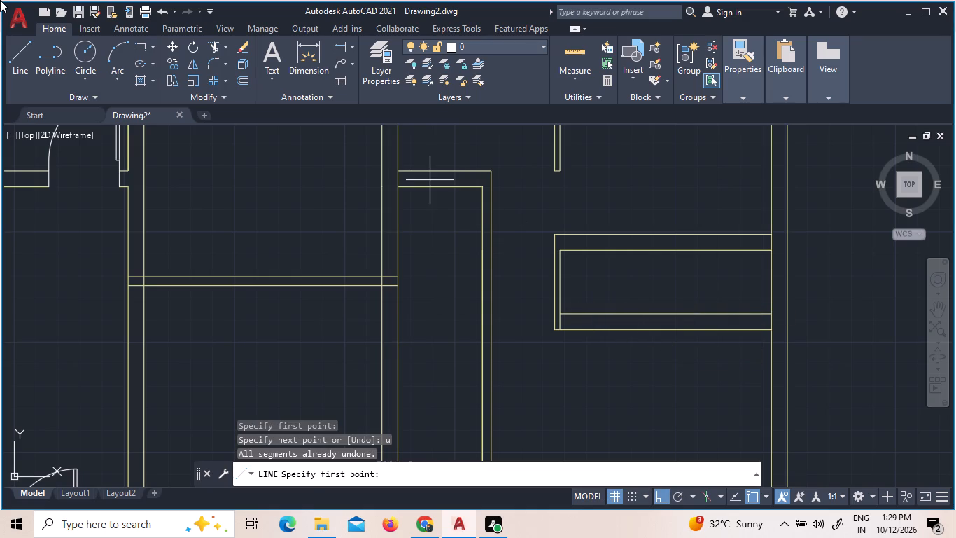
Draw a short line across the lower short wall's thickness, about one third of the way east from the partition.
left_click(8, 68)
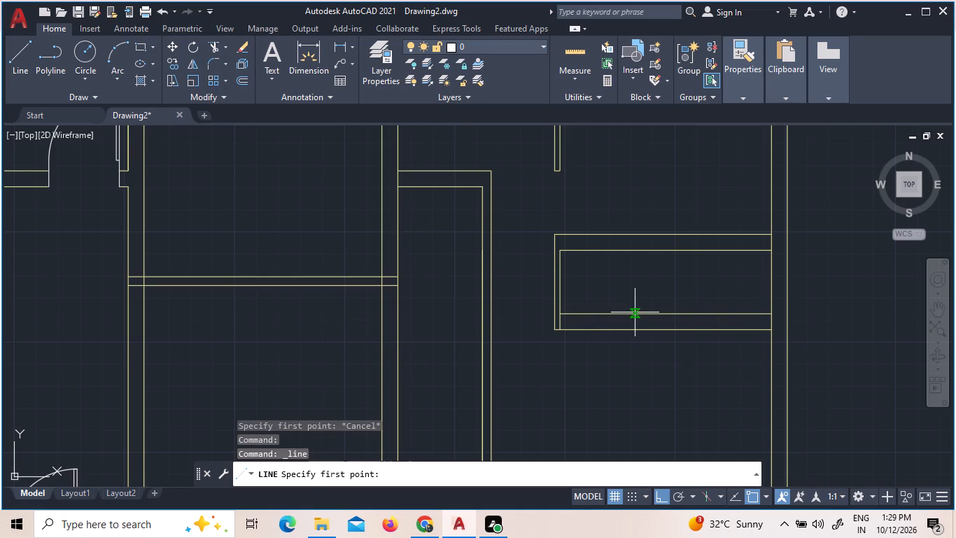
scroll(631, 312, "up", 2)
scroll(631, 312, "down", 2)
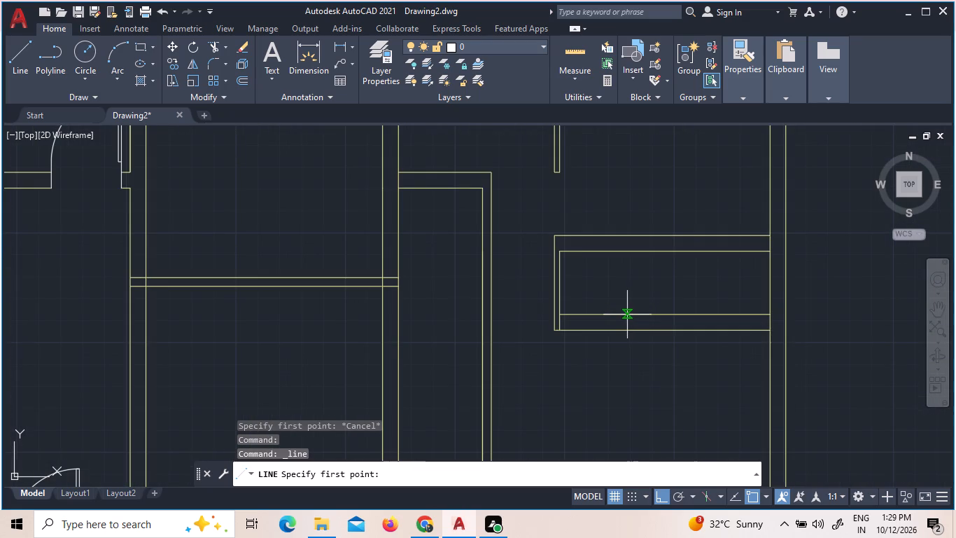
left_click(628, 315)
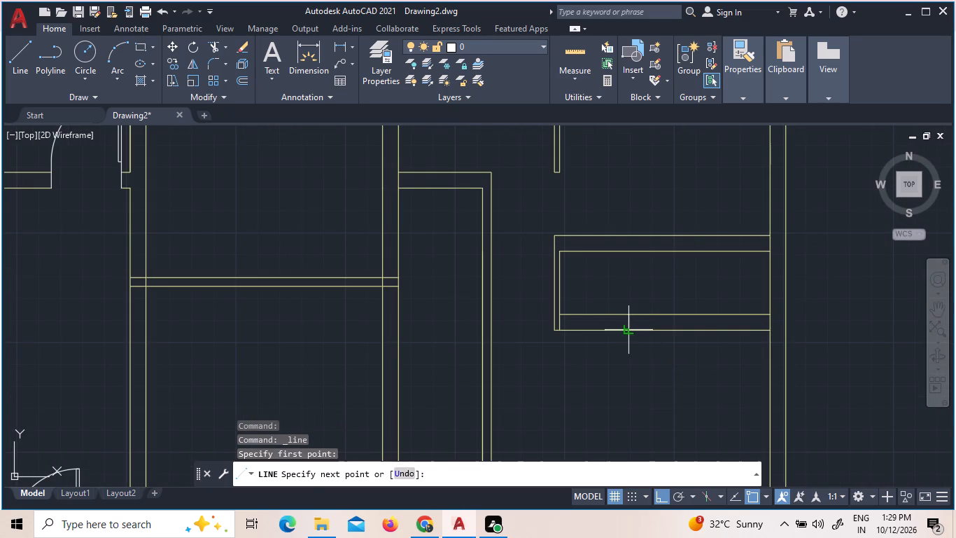
left_click(624, 331)
key("Escape")
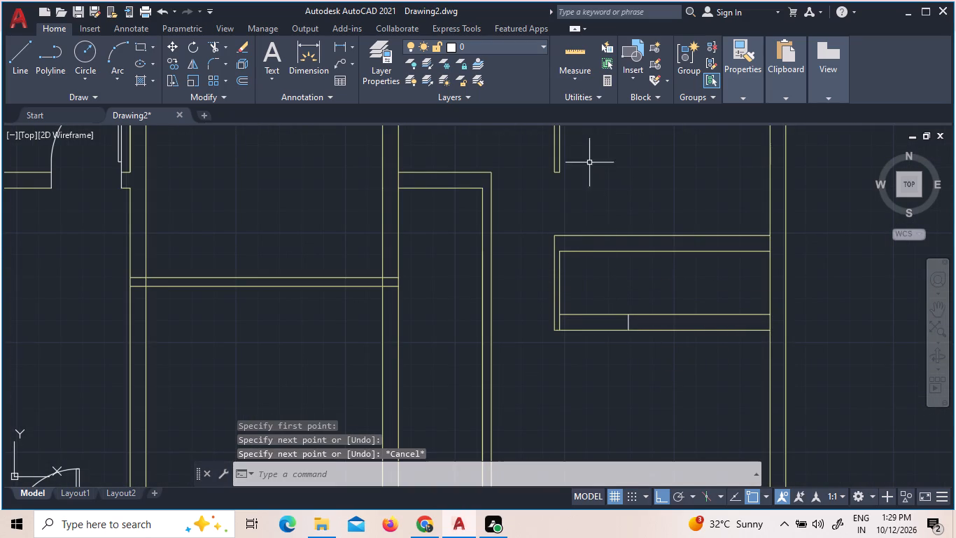
Quick-measure the space enclosed between the two short eastern walls.
left_click(564, 81)
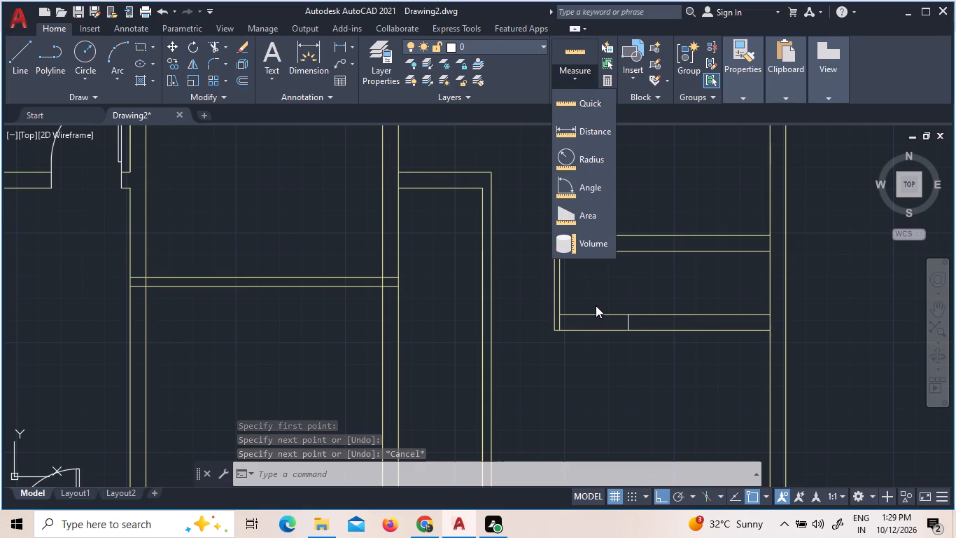
left_click(583, 104)
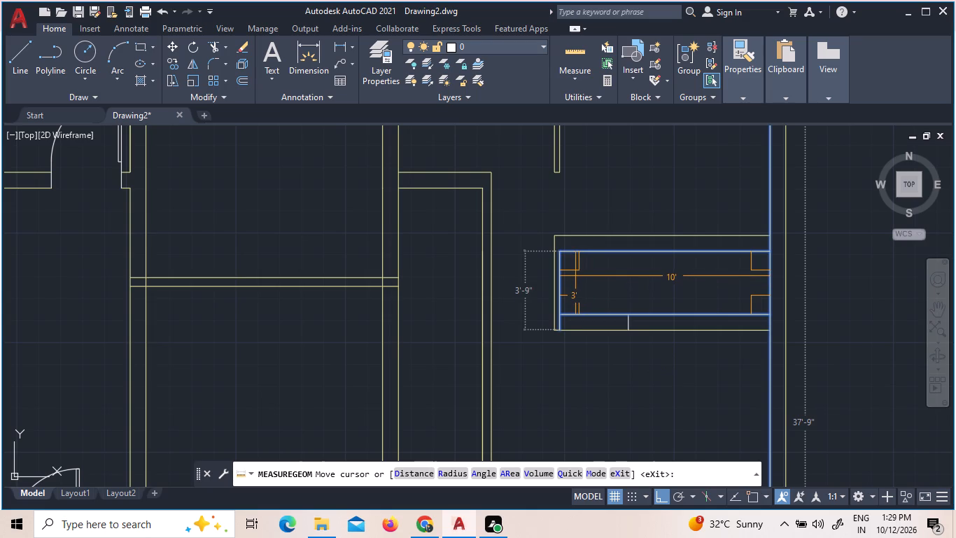
key("Escape")
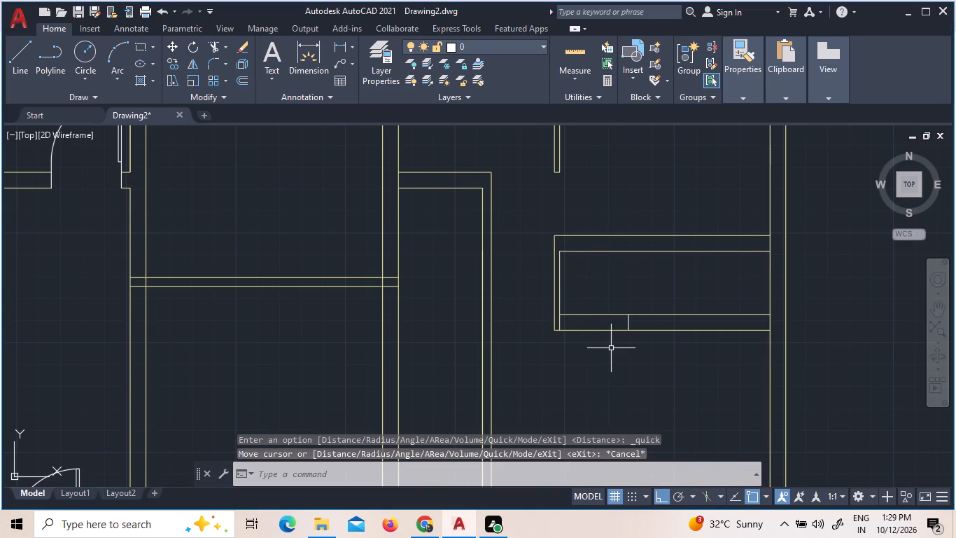
Trim both lines of the lower short wall between the partition and the new cross line, leaving an opening.
type("tr")
key("space")
left_click(611, 348)
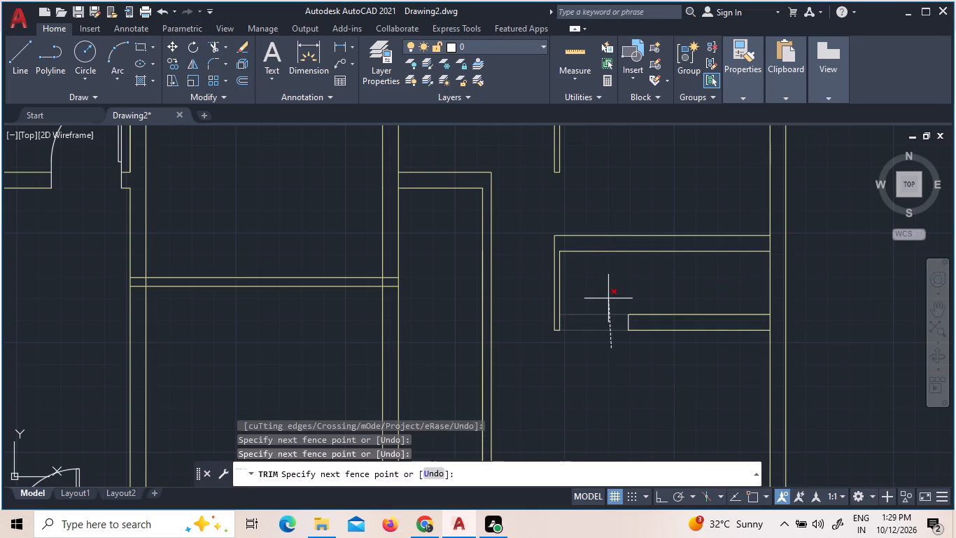
left_click(608, 298)
key("Escape")
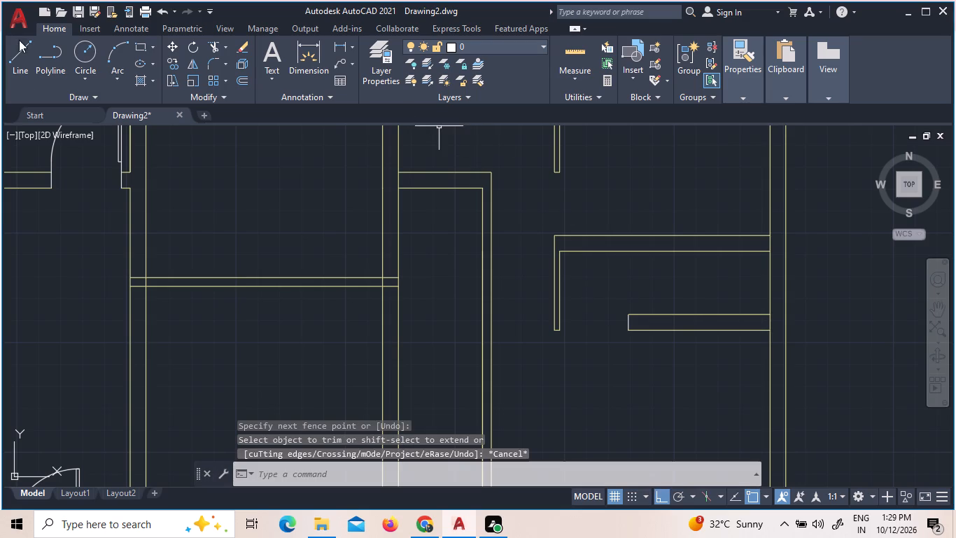
Draw a small rectangle from the outer corner where the upper short wall meets the partition, slightly deeper than the wall thickness.
left_click(143, 48)
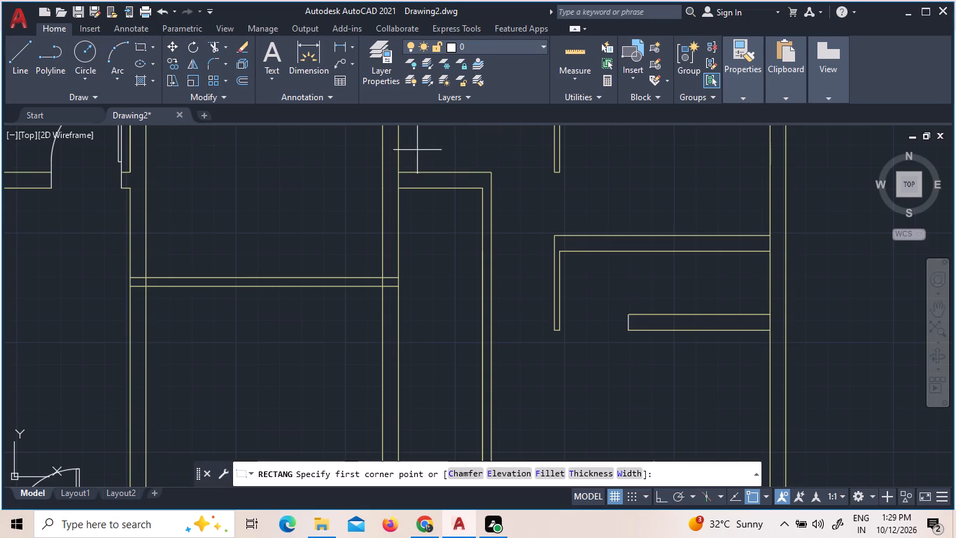
left_click(551, 237)
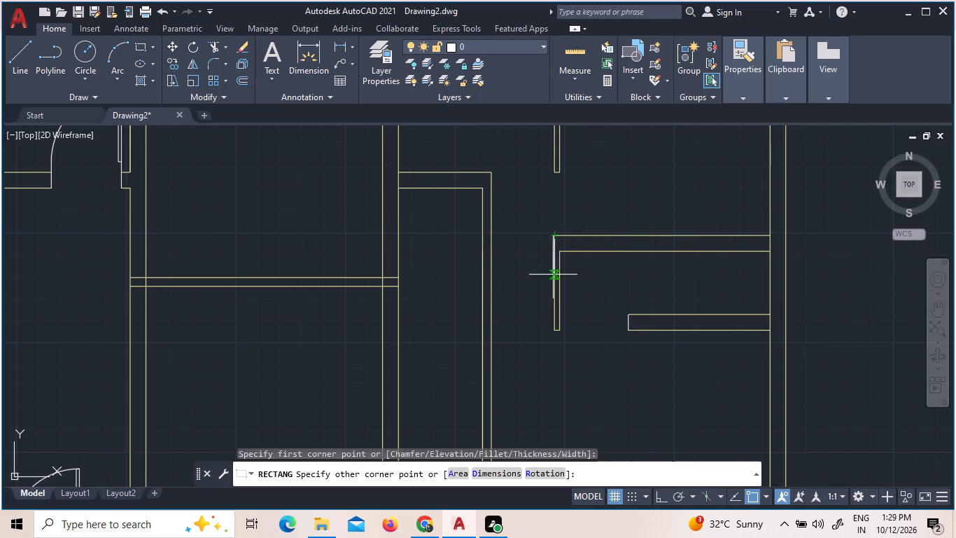
left_click(582, 258)
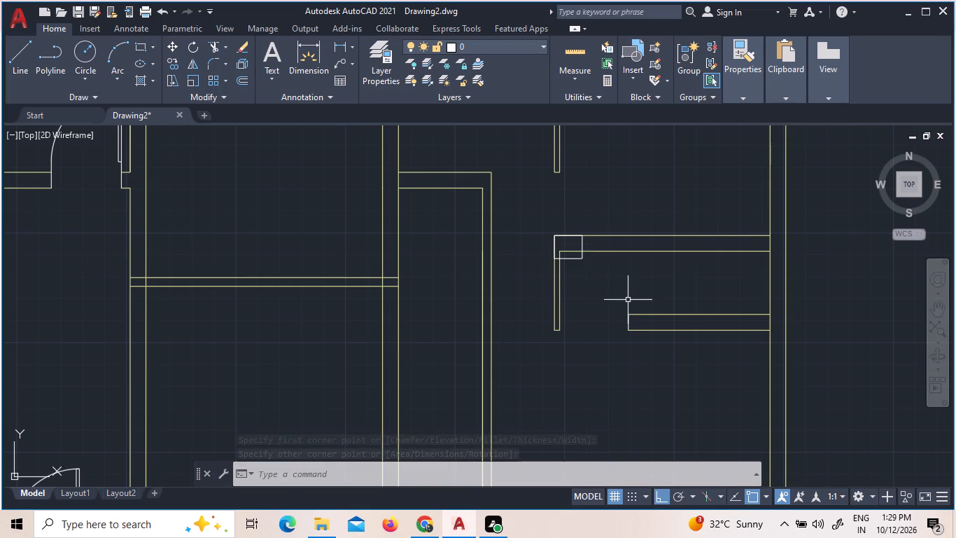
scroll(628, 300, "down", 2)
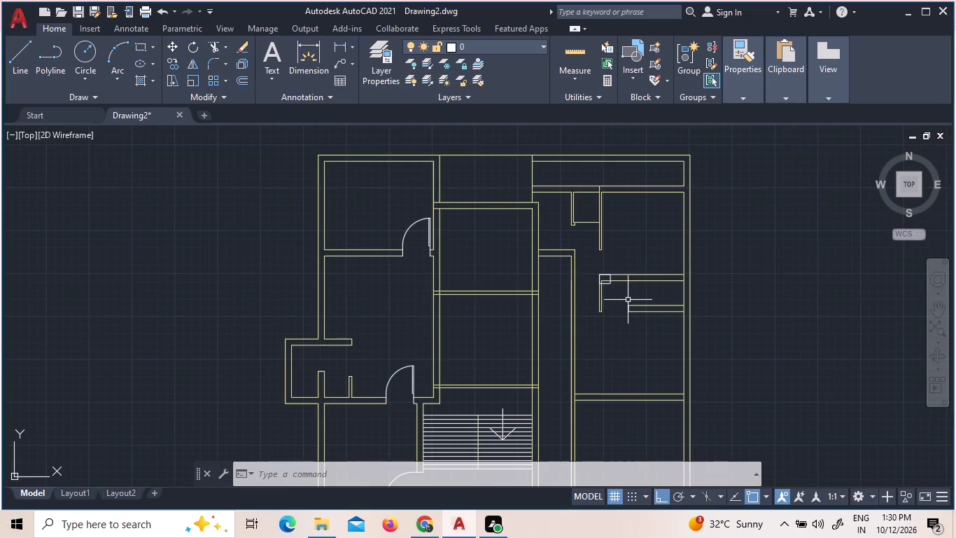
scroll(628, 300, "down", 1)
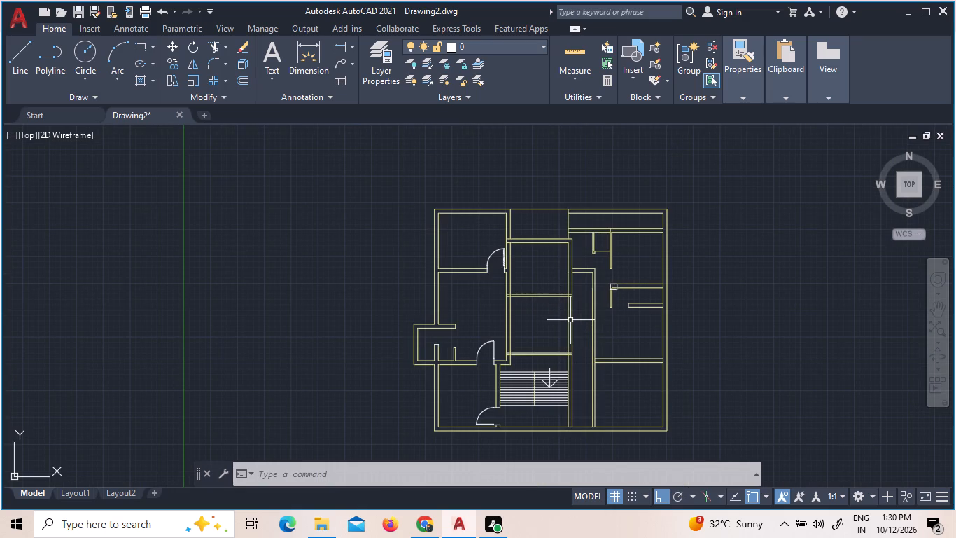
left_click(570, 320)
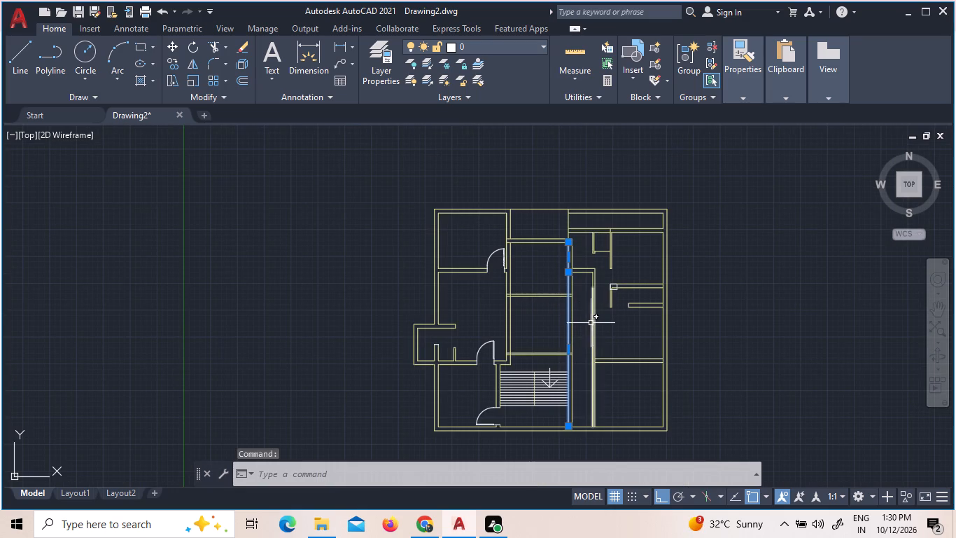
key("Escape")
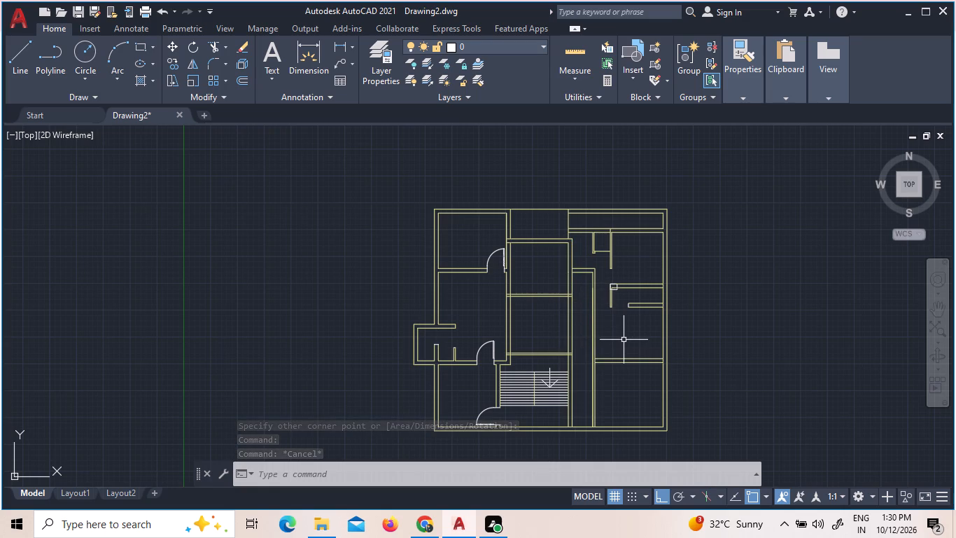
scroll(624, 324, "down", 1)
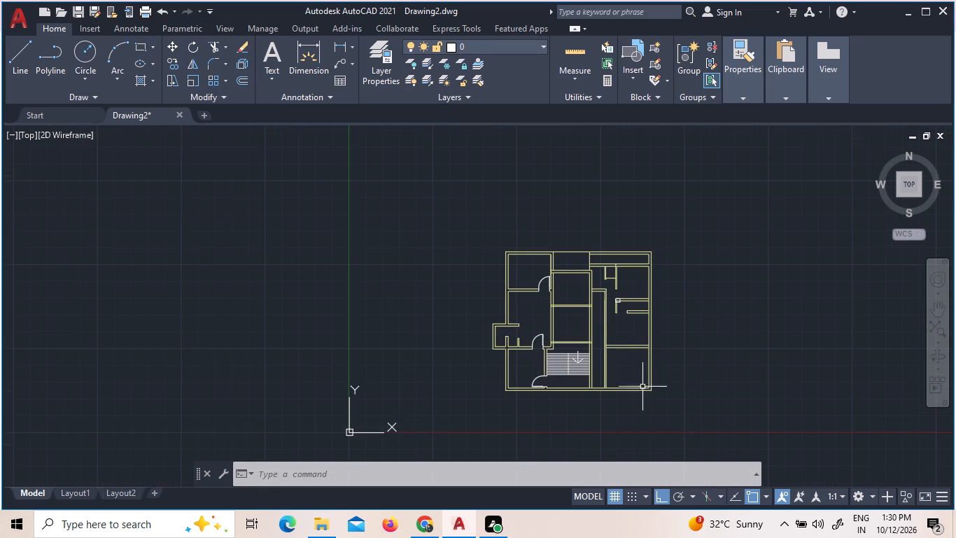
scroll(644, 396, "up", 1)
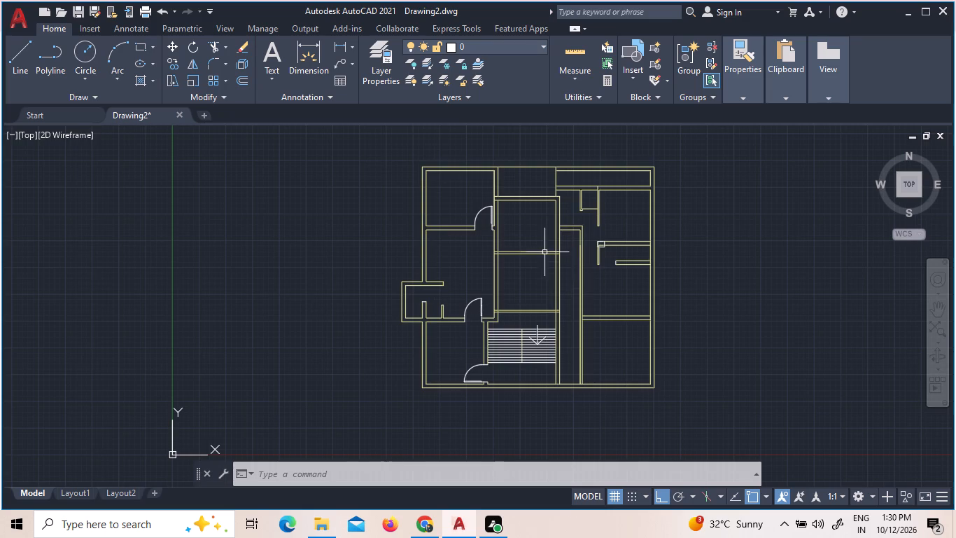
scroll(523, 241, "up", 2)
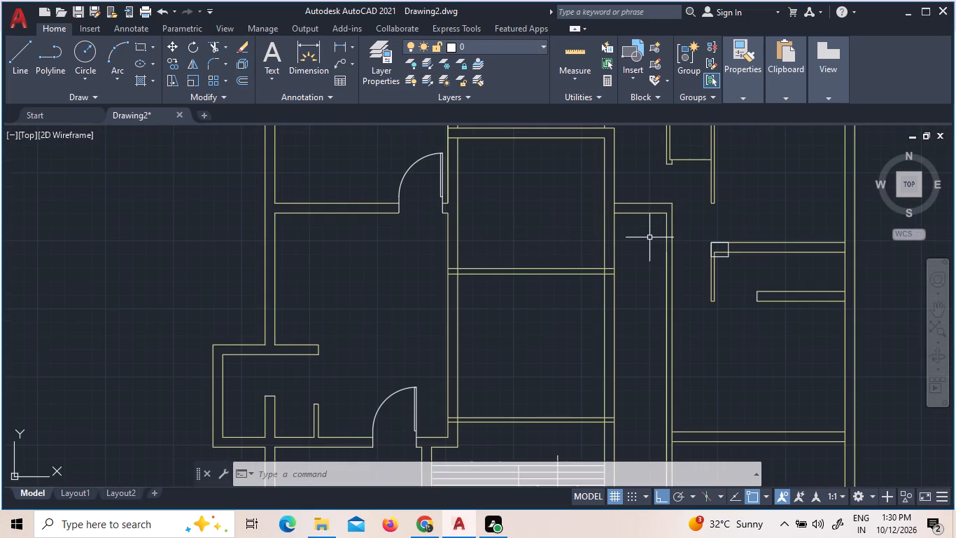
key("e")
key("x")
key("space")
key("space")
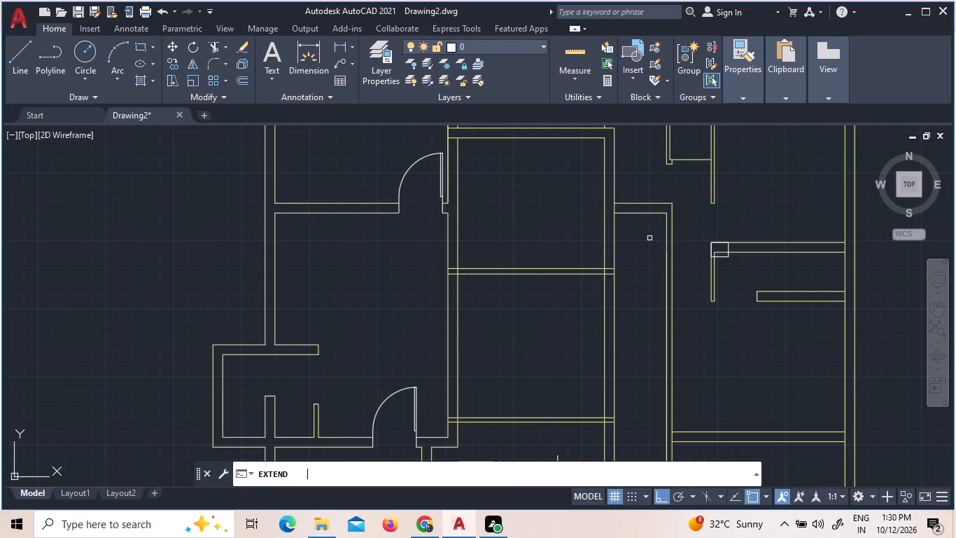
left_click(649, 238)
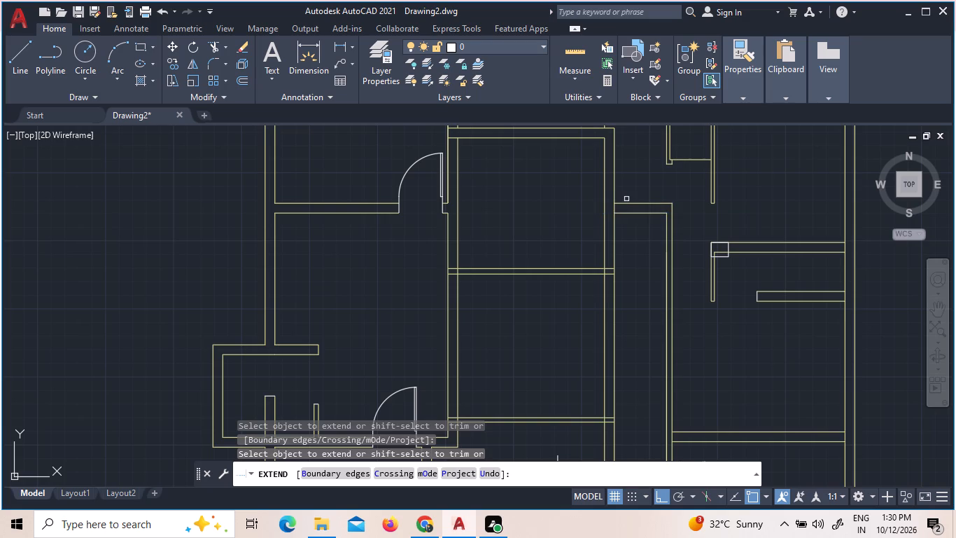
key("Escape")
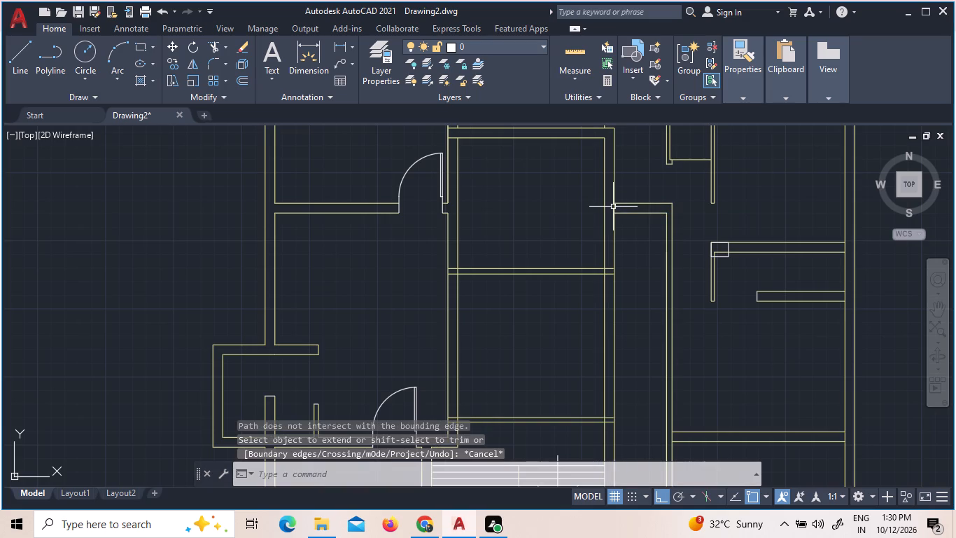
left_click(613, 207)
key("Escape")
Trim the central rooms' outer east wall line between the two lines of the adjoining corridor wall, opening the junction.
key("t")
key("r")
key("space")
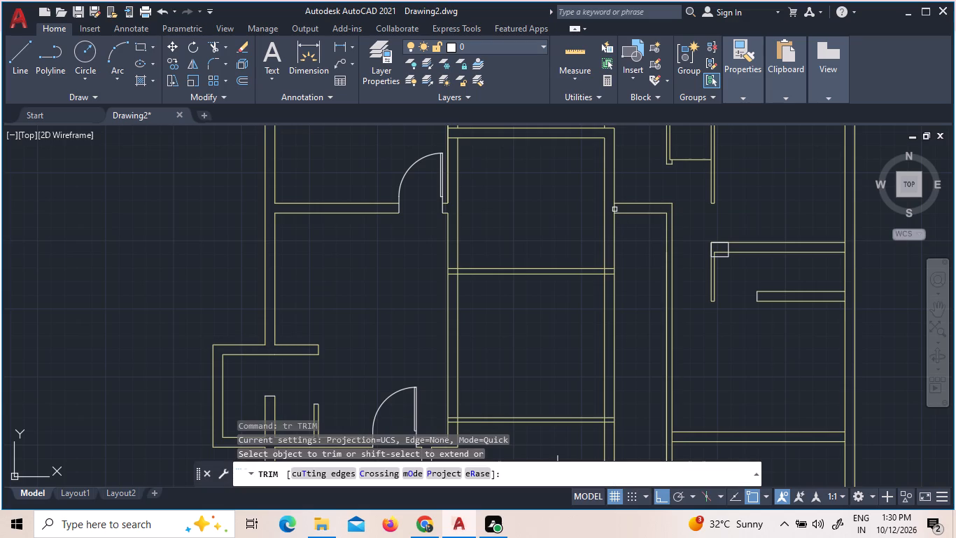
left_click(614, 209)
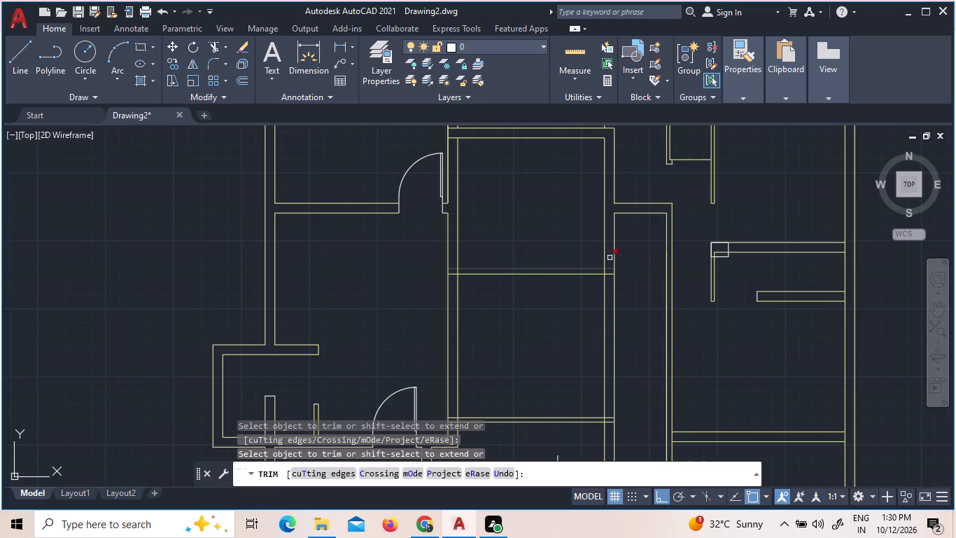
scroll(621, 285, "down", 1)
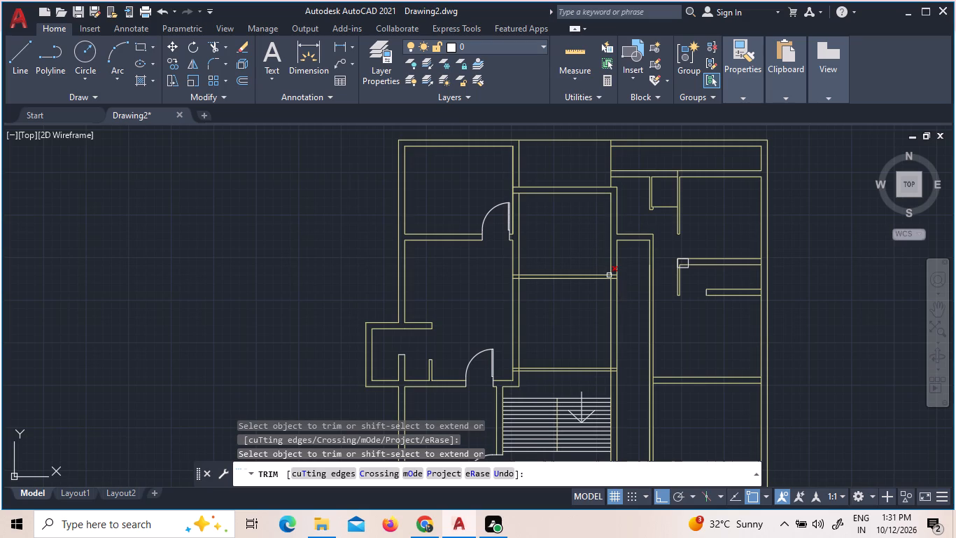
key("Escape")
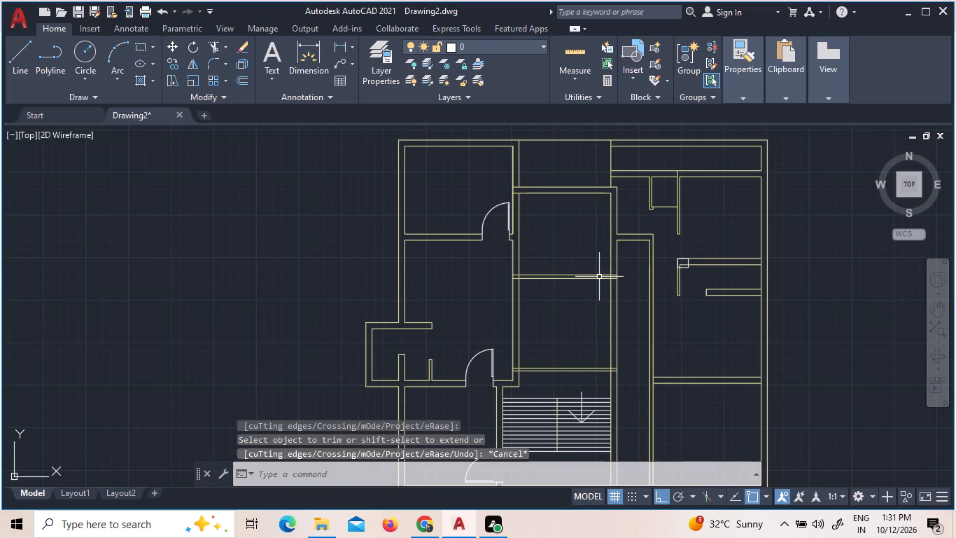
Draw a short line straight across the wall dividing the two central rooms, slightly east of its middle.
scroll(586, 307, "up", 2)
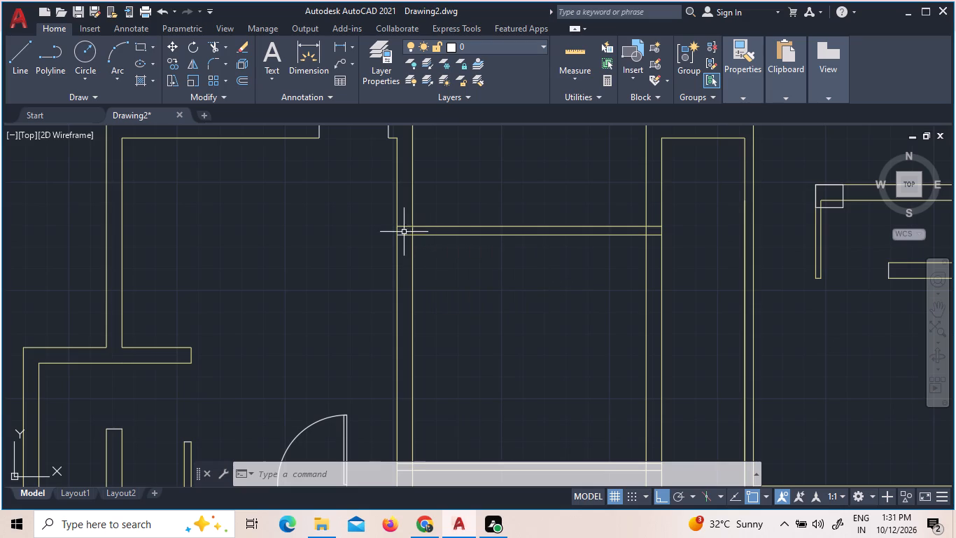
scroll(567, 240, "down", 2)
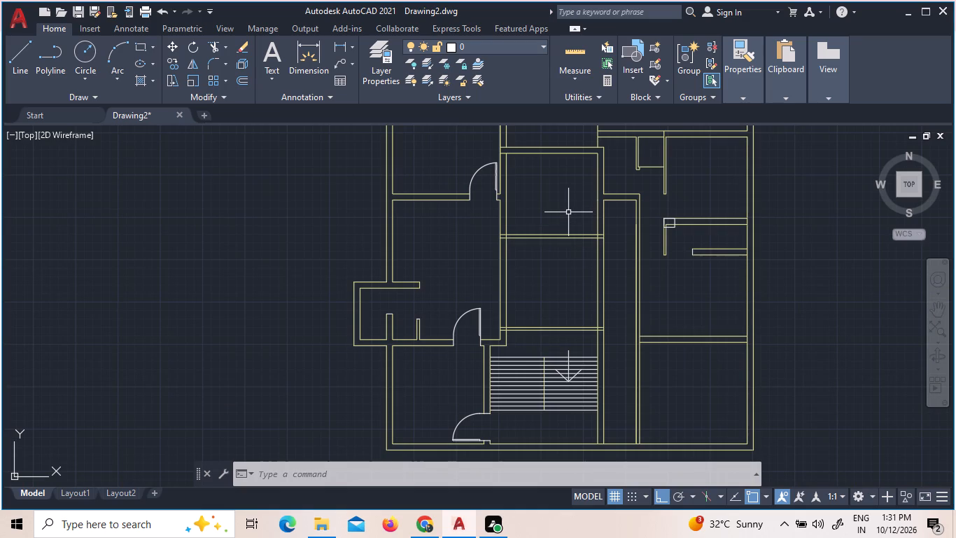
scroll(559, 237, "up", 2)
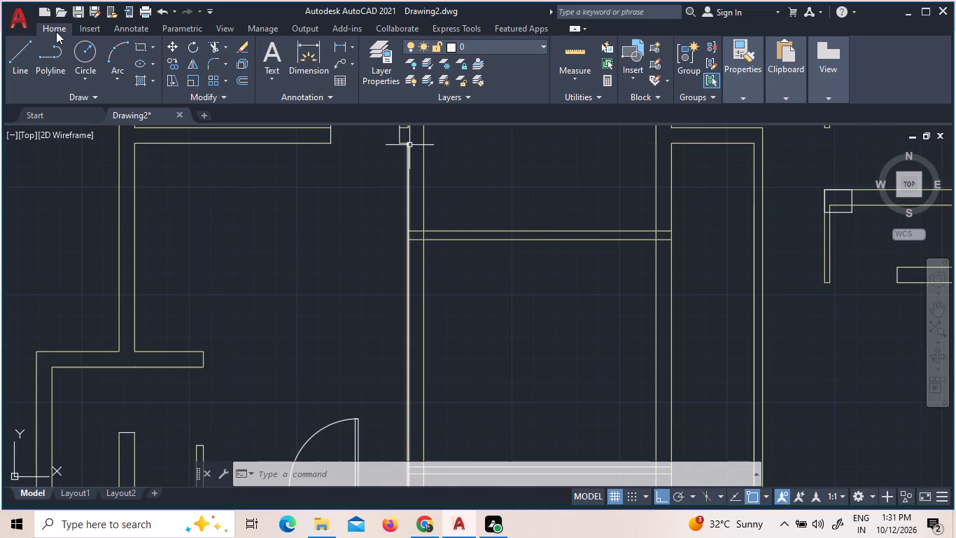
left_click(22, 66)
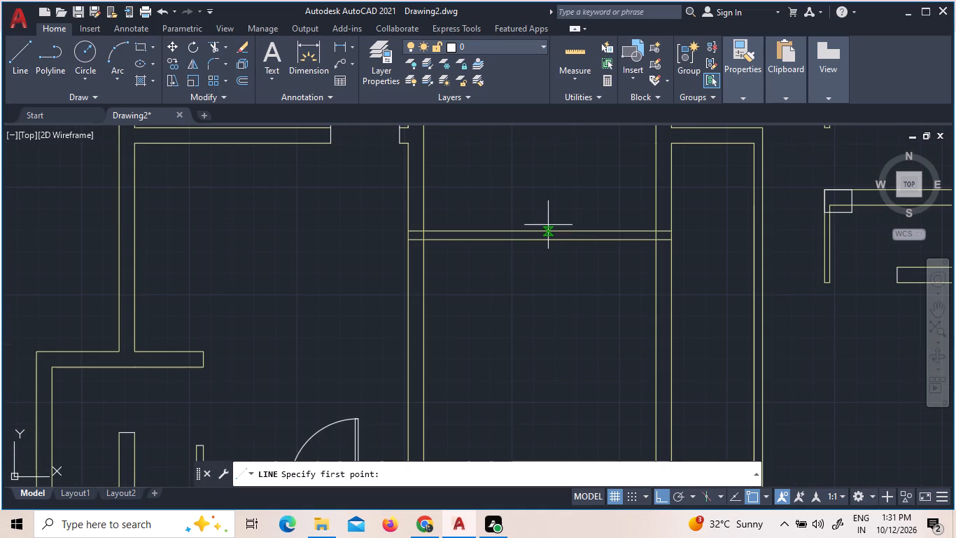
scroll(556, 230, "up", 1)
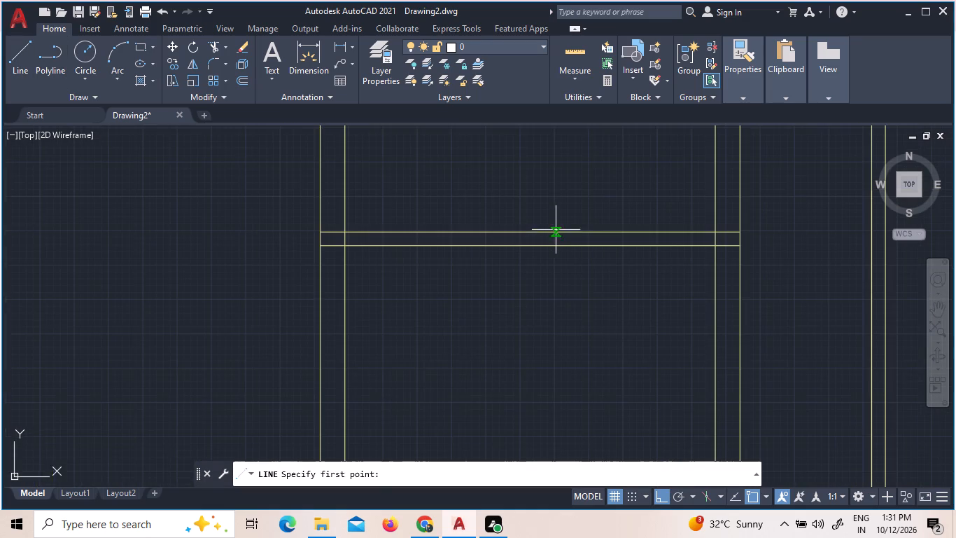
scroll(556, 230, "up", 3)
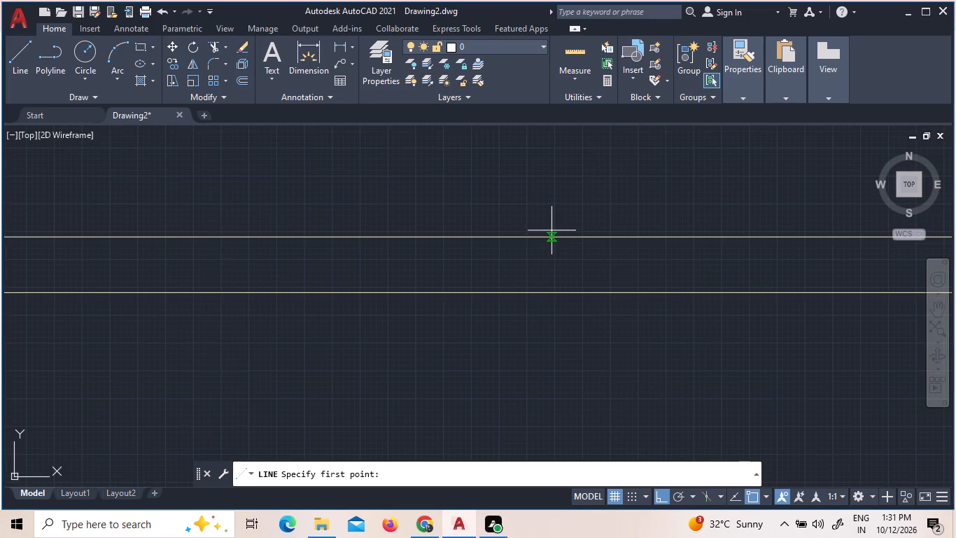
scroll(545, 233, "up", 4)
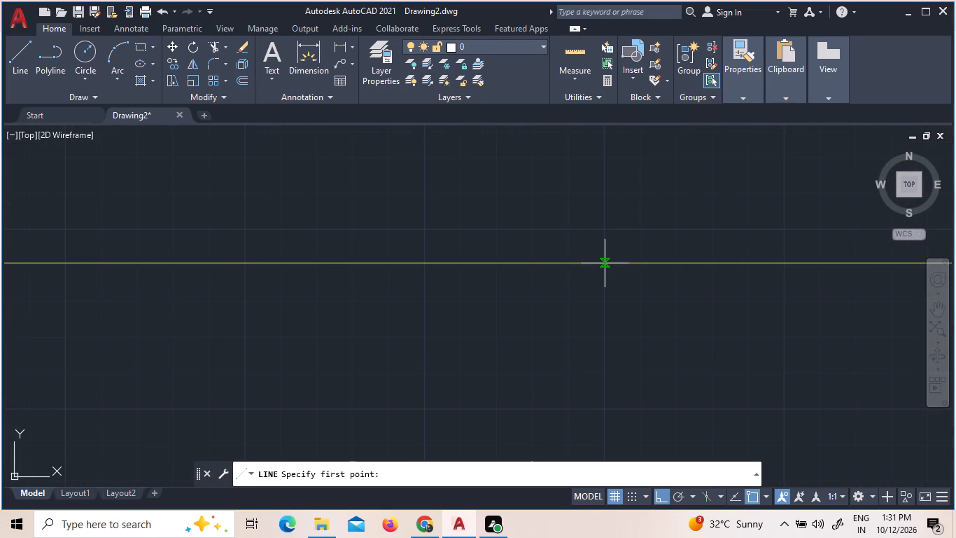
left_click(605, 263)
scroll(619, 334, "down", 2)
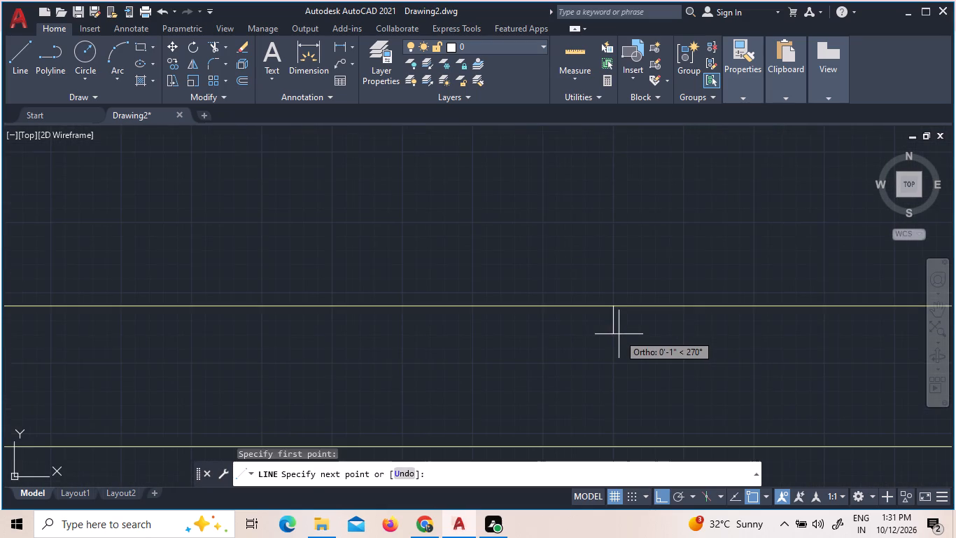
scroll(619, 340, "down", 3)
scroll(628, 386, "up", 2)
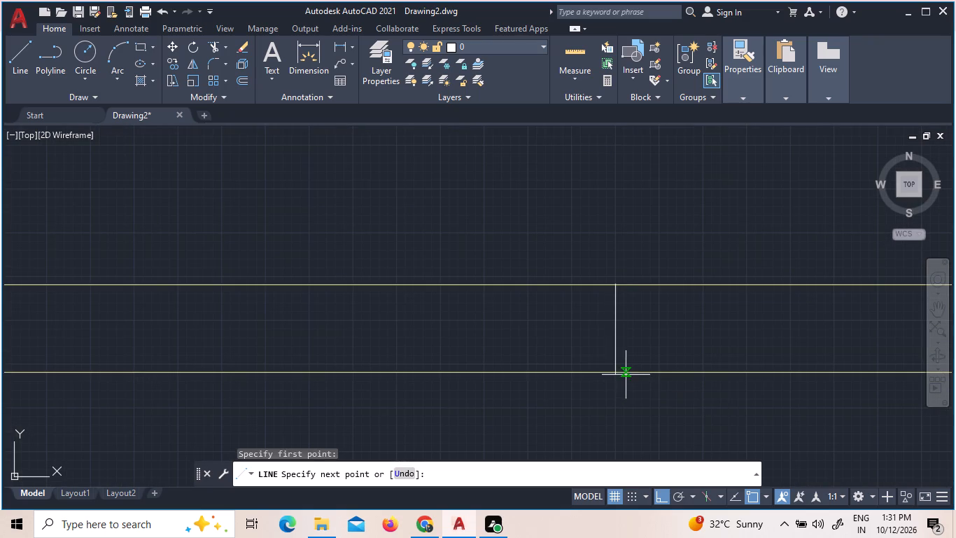
scroll(620, 375, "up", 3)
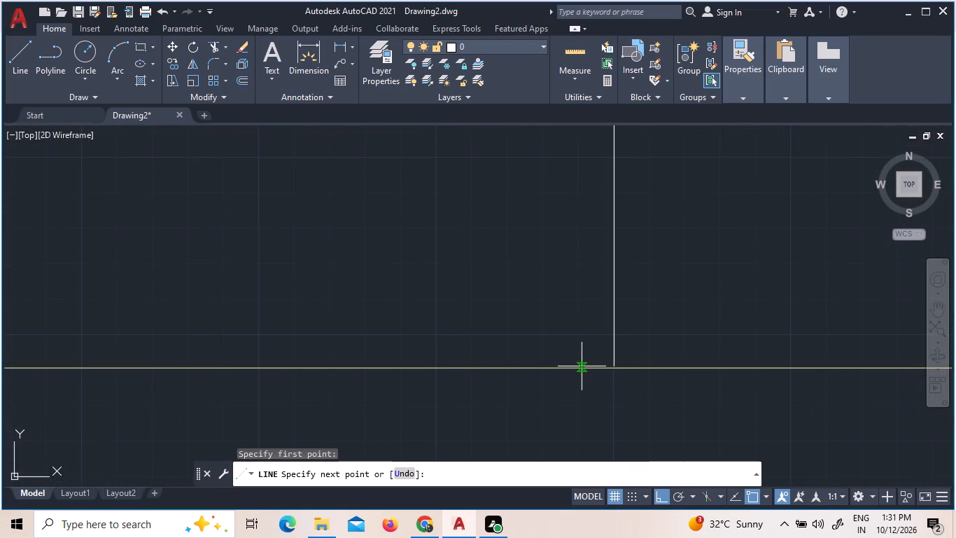
left_click(610, 370)
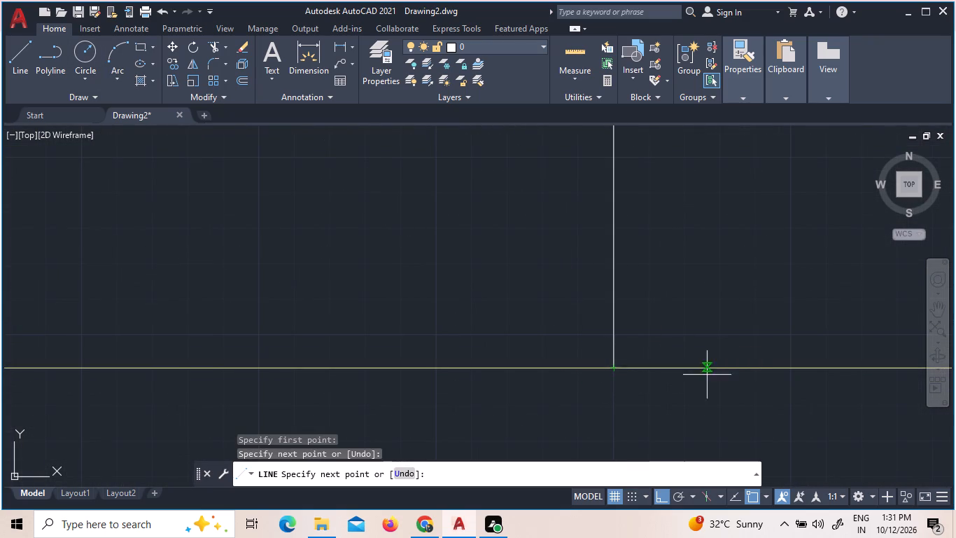
key("Escape")
Trim both lines of the dividing wall from the cross line to the east wall, plus the upper line's stub inside the east wall.
scroll(363, 376, "down", 2)
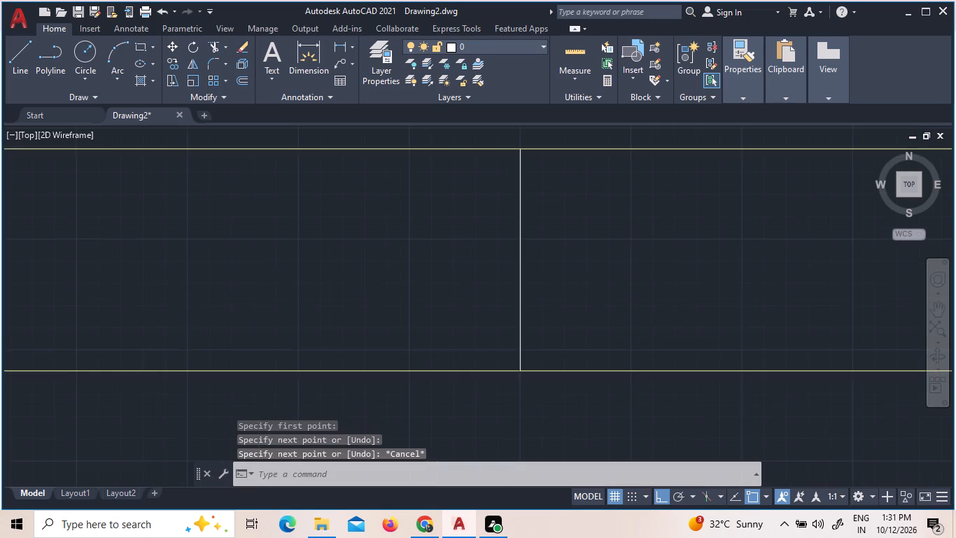
scroll(363, 376, "down", 5)
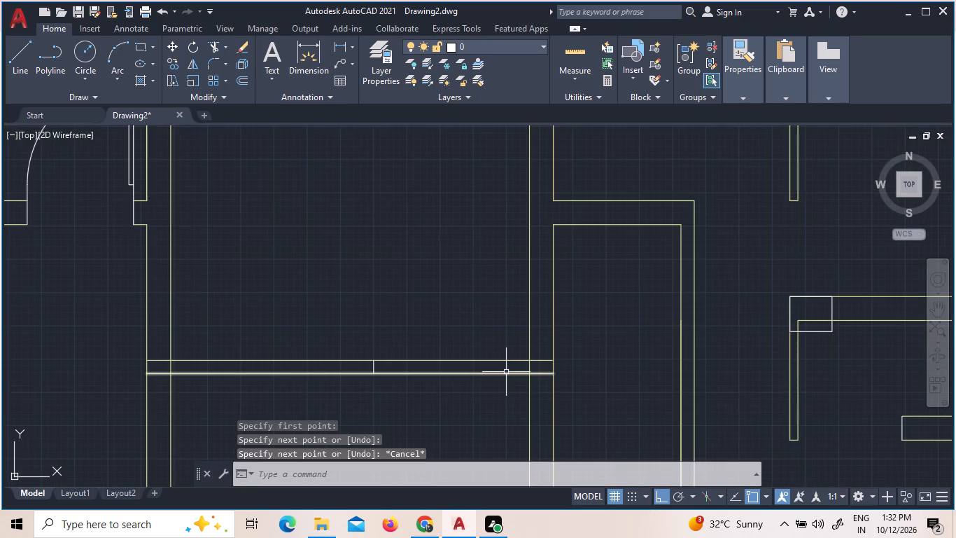
type("tr")
key("space")
key("space")
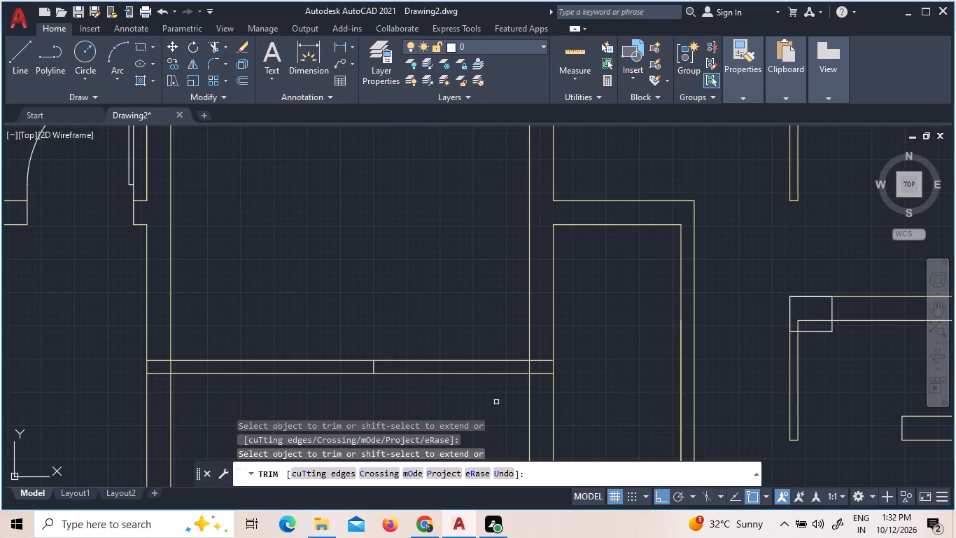
left_click(498, 406)
left_click(491, 338)
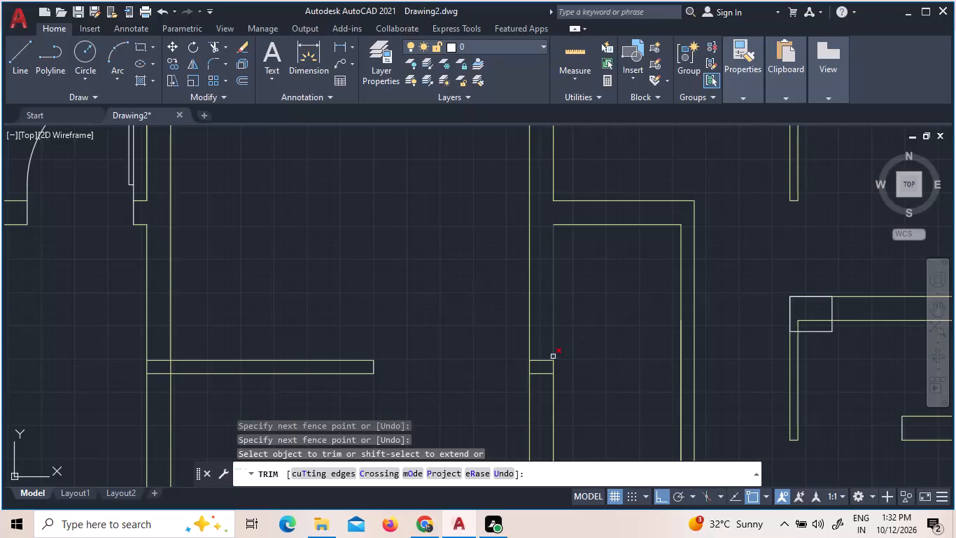
scroll(537, 364, "down", 2)
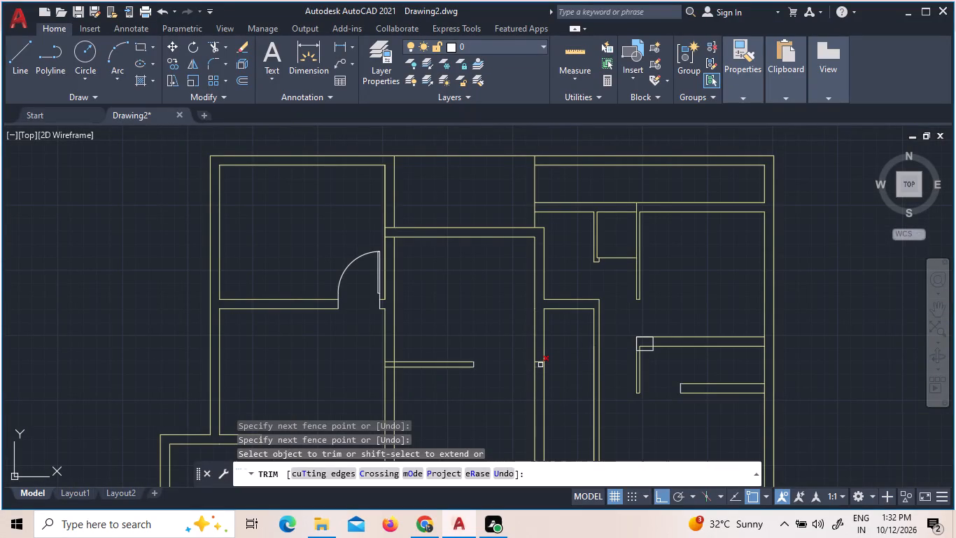
left_click(540, 361)
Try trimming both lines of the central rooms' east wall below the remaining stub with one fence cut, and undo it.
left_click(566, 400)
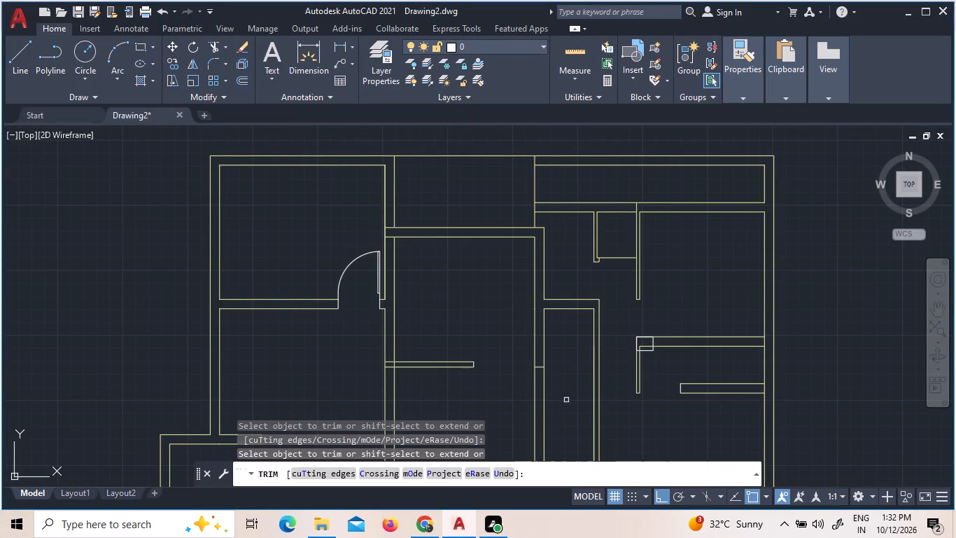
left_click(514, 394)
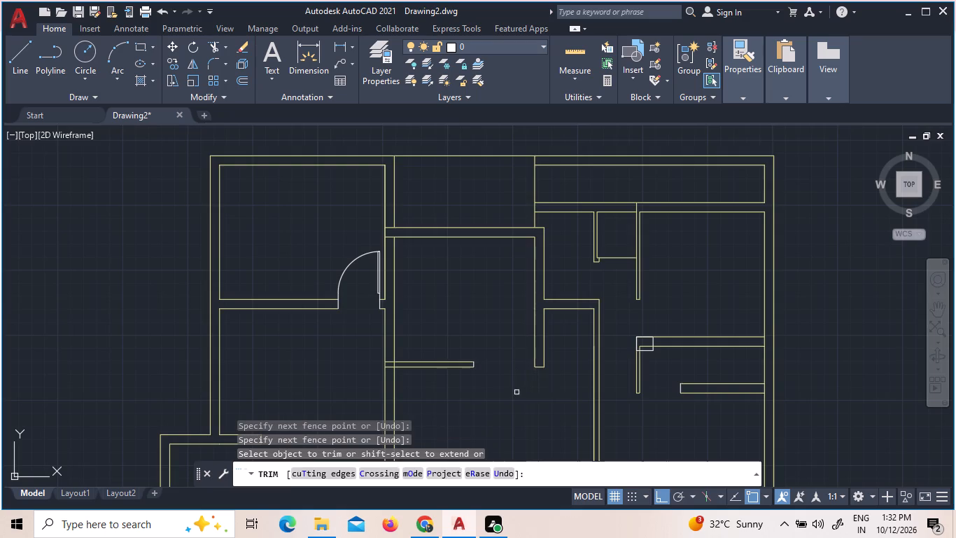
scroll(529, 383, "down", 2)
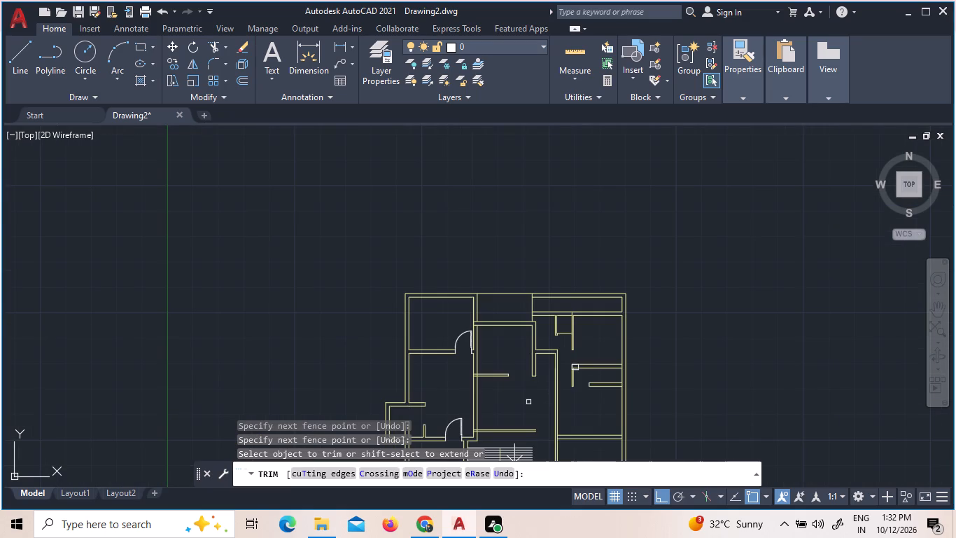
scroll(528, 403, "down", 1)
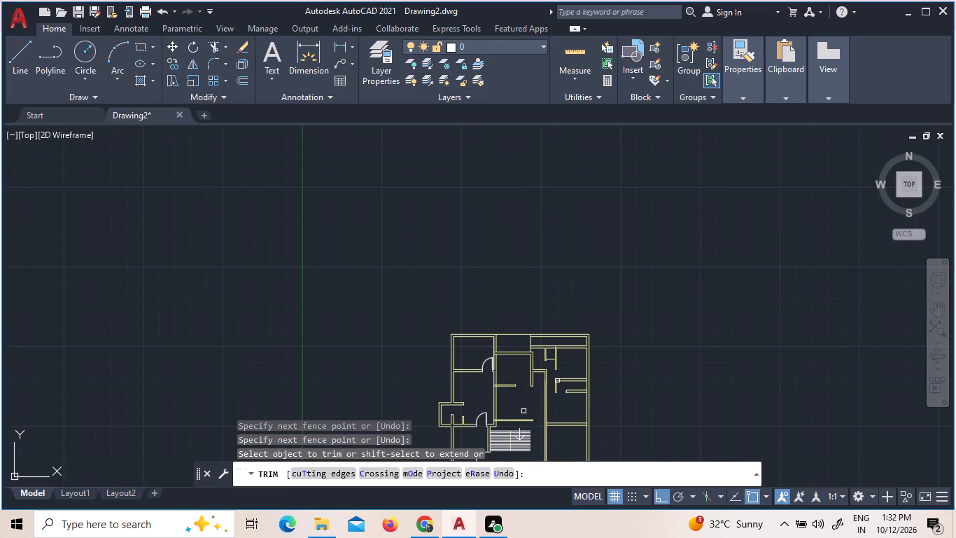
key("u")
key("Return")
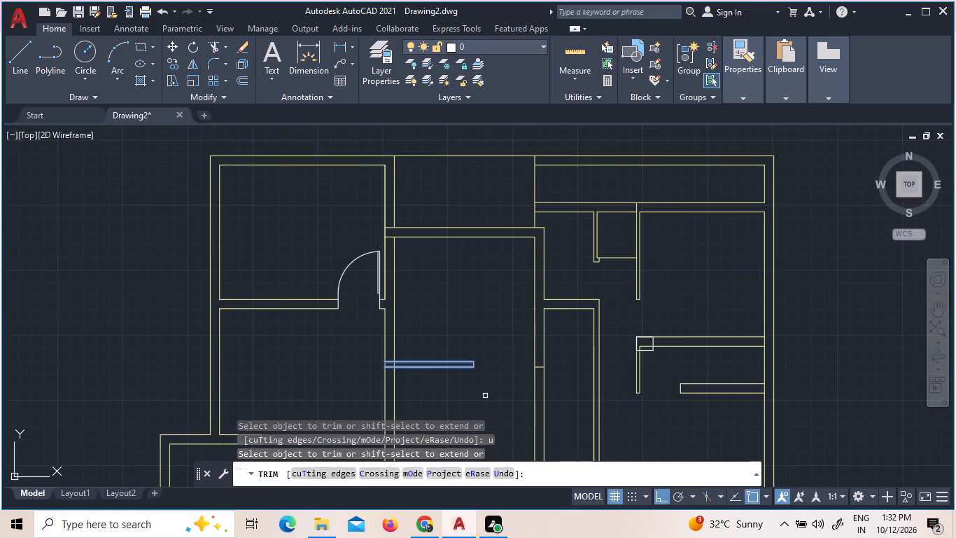
Trim the inner and outer lines of the central rooms' east wall individually, from the remaining stub down to the wall above the stairs.
scroll(528, 343, "down", 2)
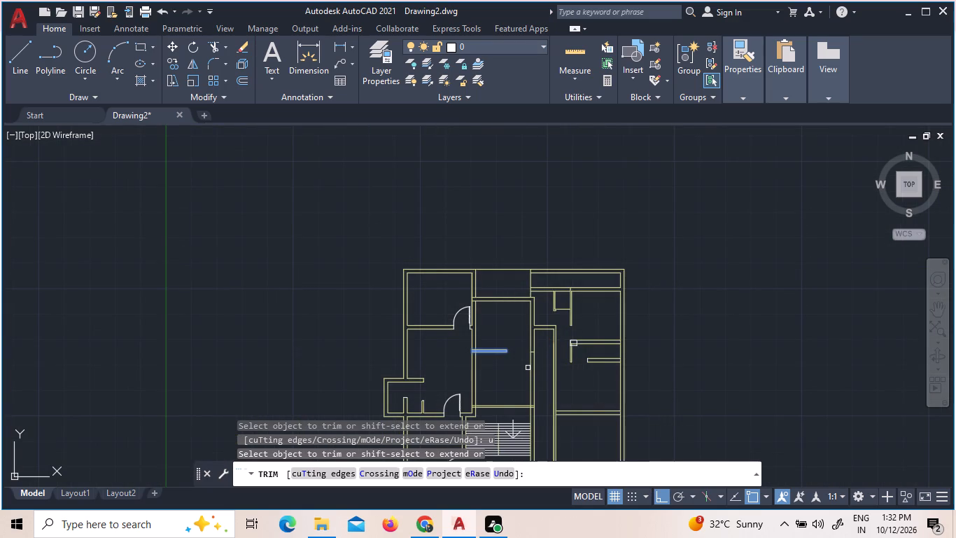
left_click(530, 365)
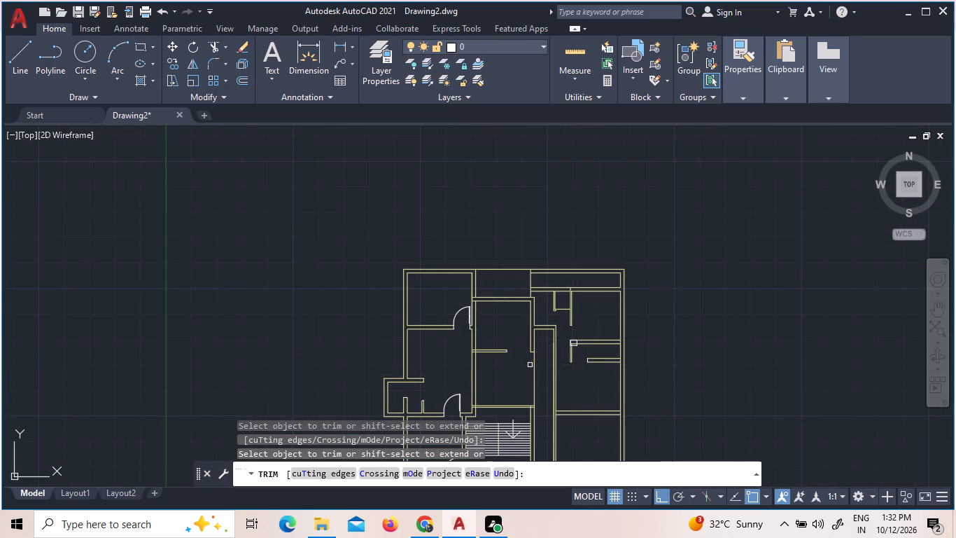
scroll(531, 380, "down", 2)
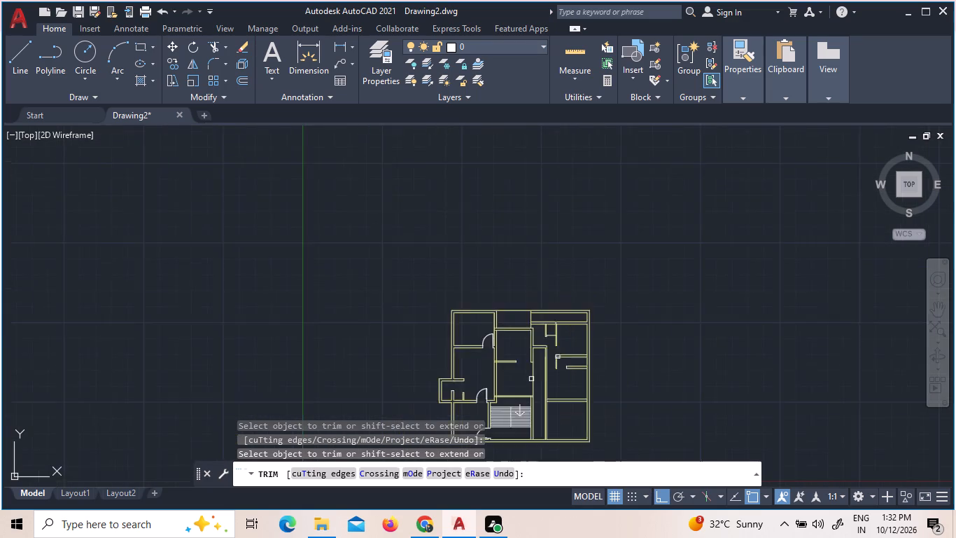
scroll(533, 379, "down", 1)
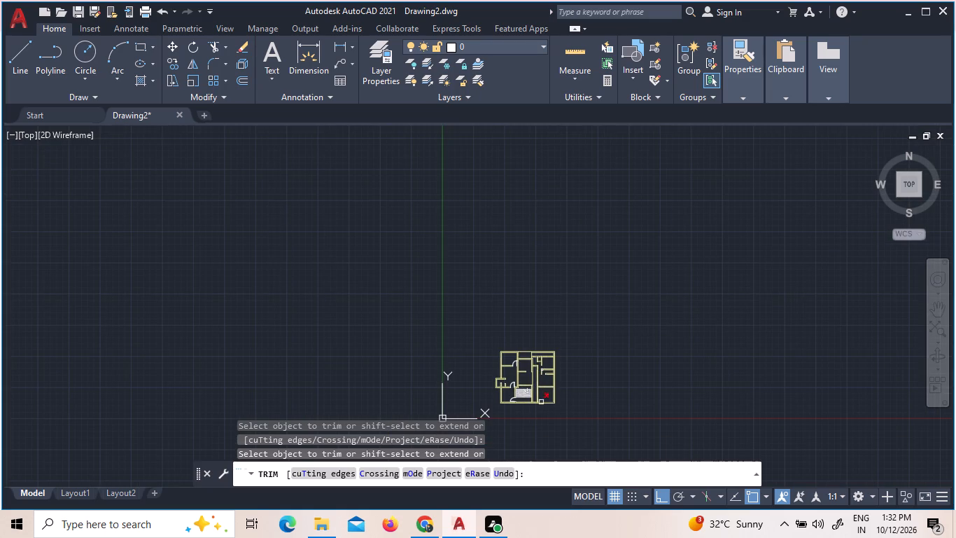
scroll(529, 401, "up", 4)
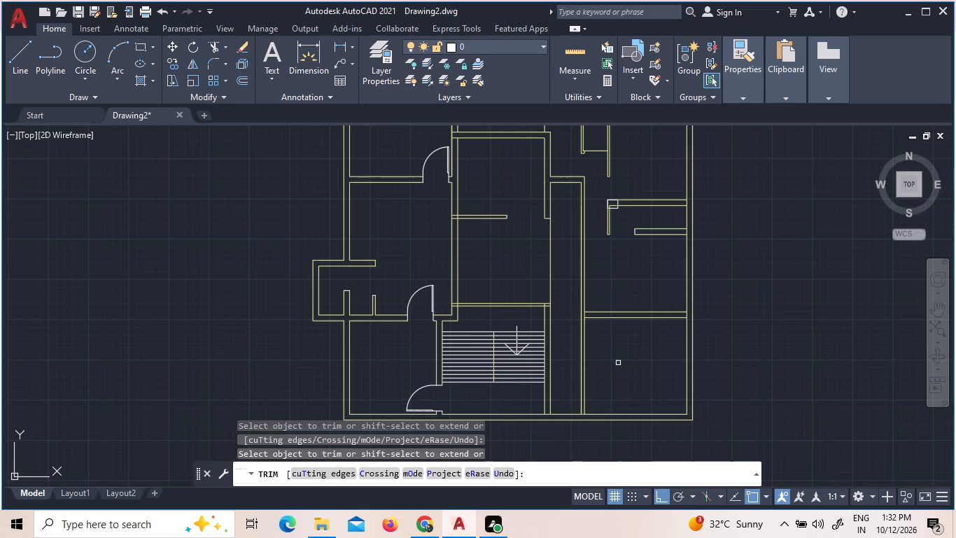
left_click(551, 266)
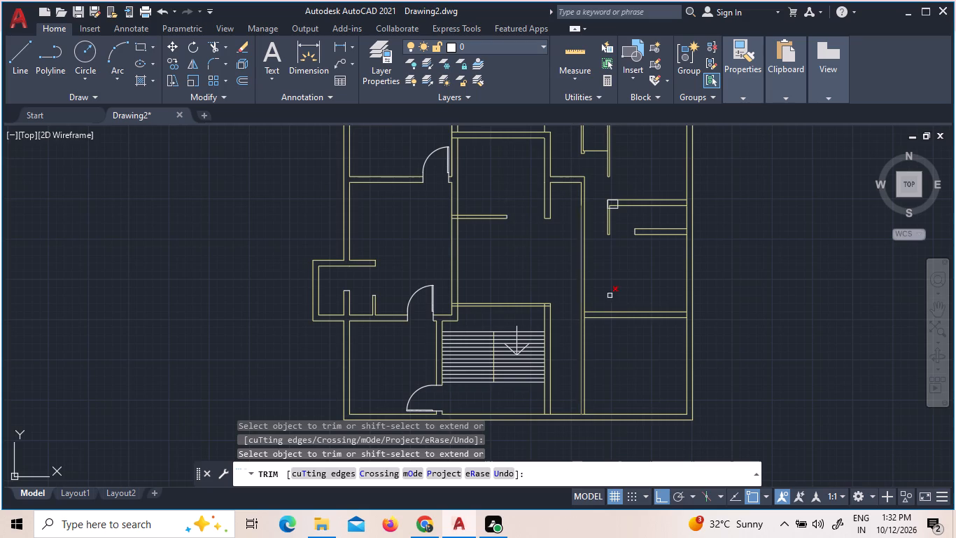
Trim away the southeast room's inner south wall line and its inner east wall line with fence cuts.
left_click(612, 347)
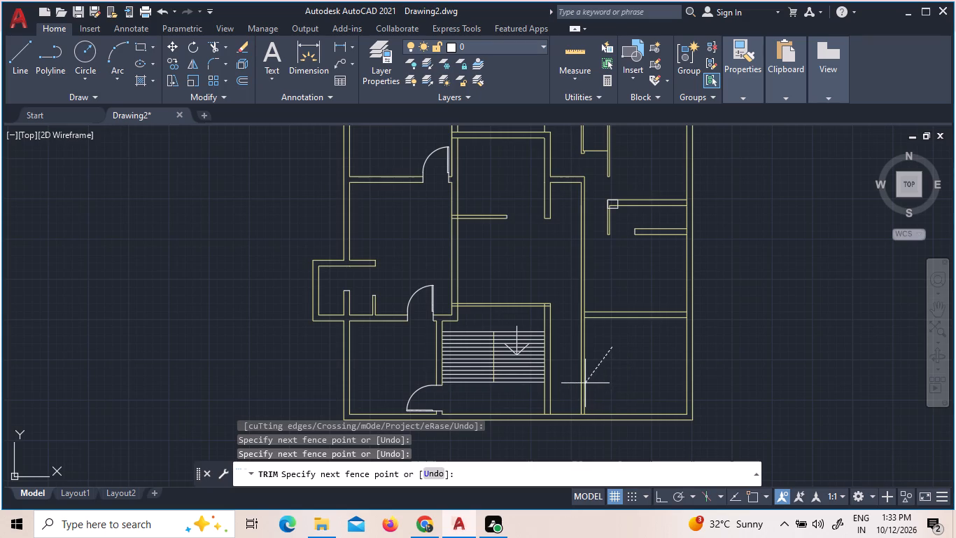
left_click(646, 418)
left_click(659, 389)
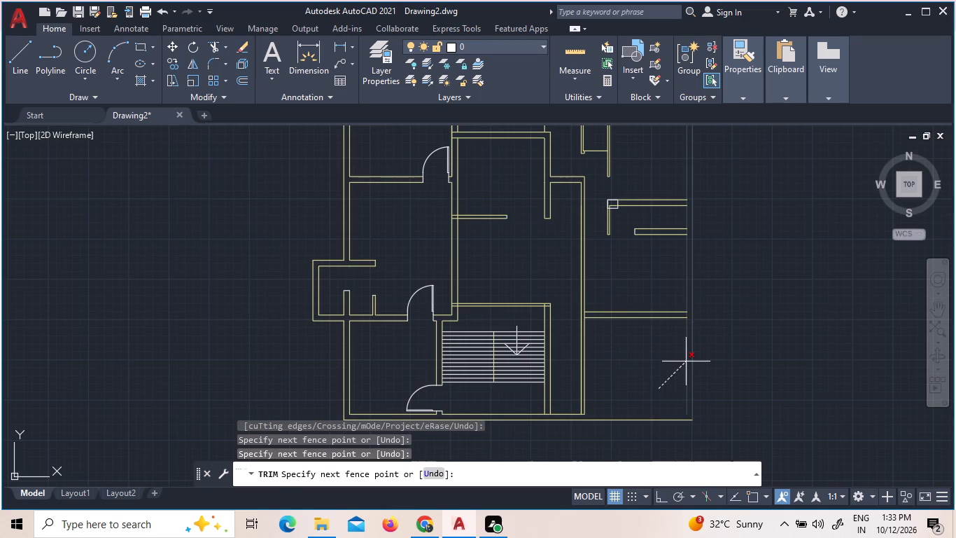
left_click(690, 357)
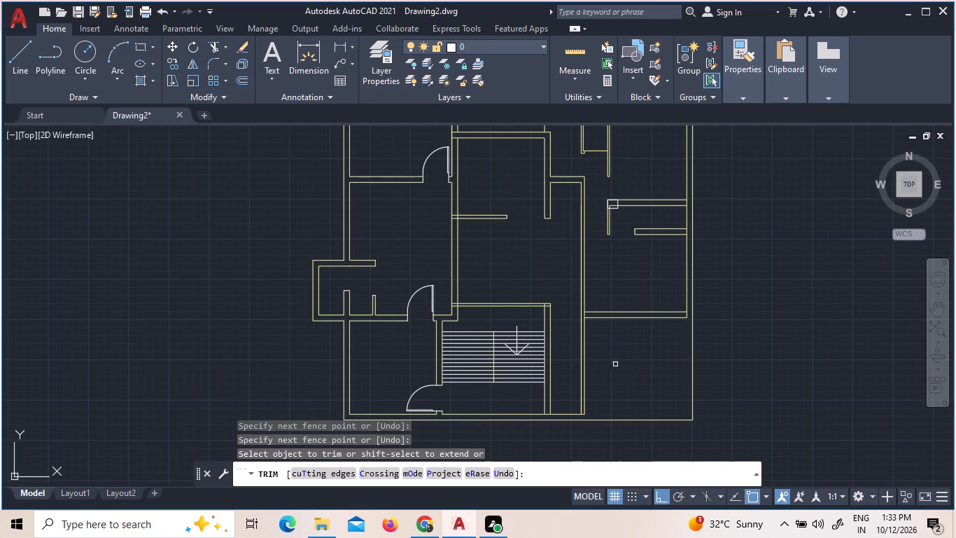
key("Escape")
Extend the southeast room's west wall line to the outer south line and its north wall's lower line to the outer east line.
type("ex")
key("space")
key("space")
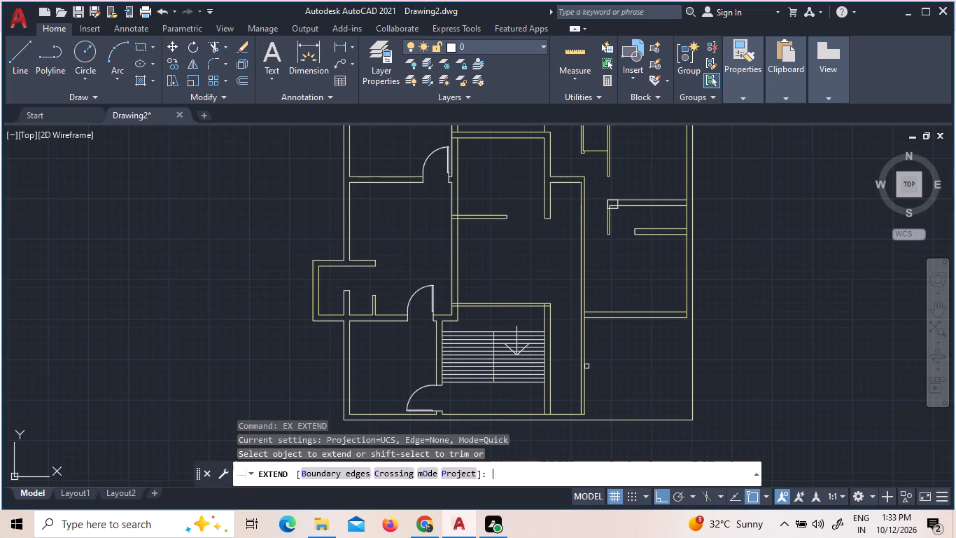
left_click(586, 366)
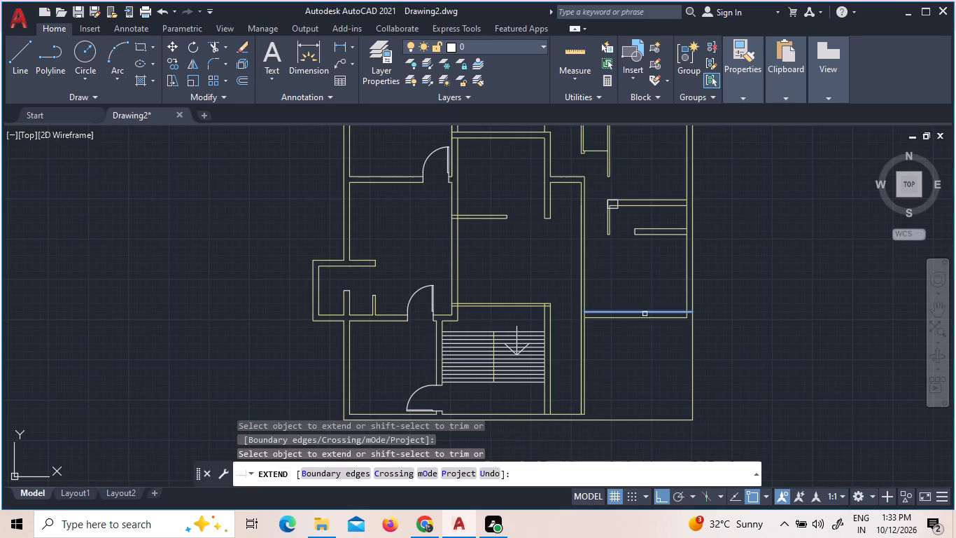
left_click(652, 319)
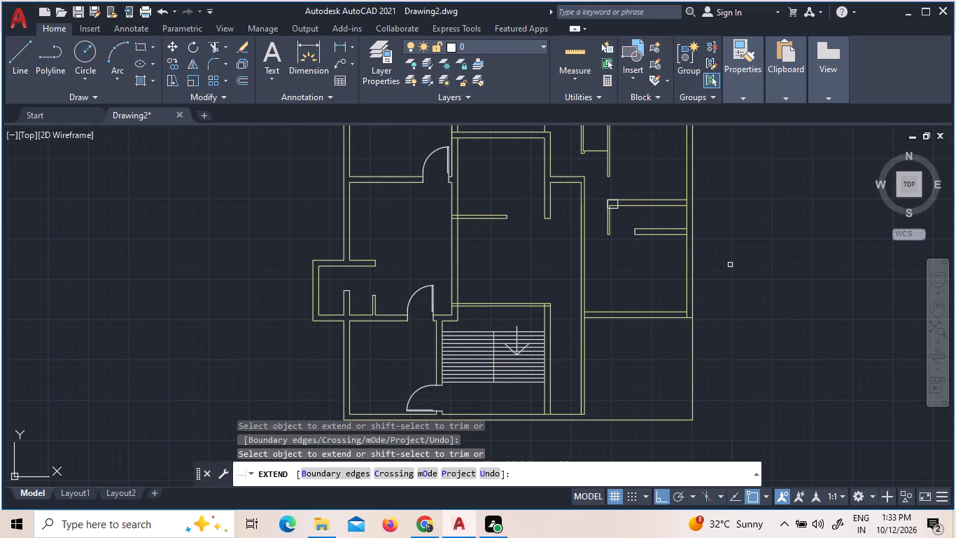
left_click(586, 390)
key("Escape")
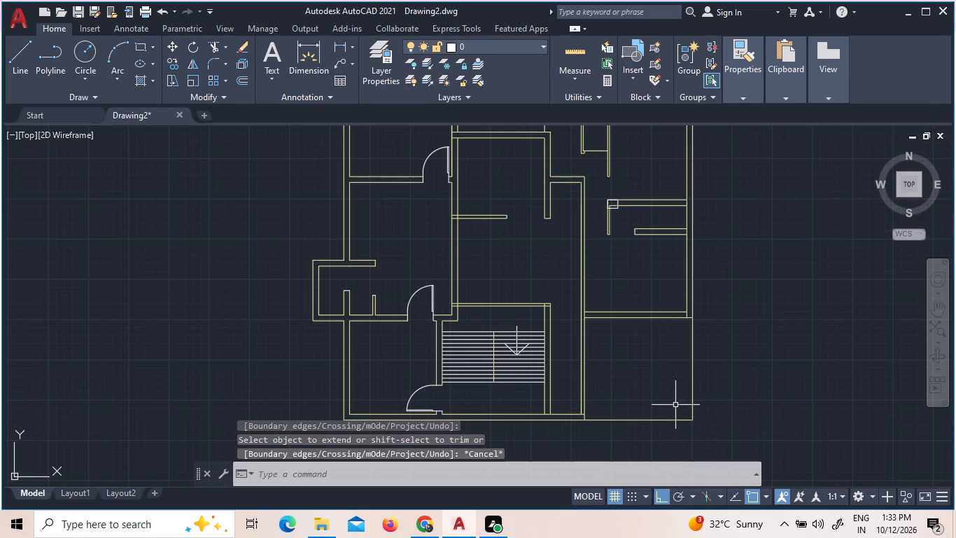
Trim away the remaining outer east and outer south wall lines of the southeast room.
key("t")
key("r")
key("space")
left_click(691, 403)
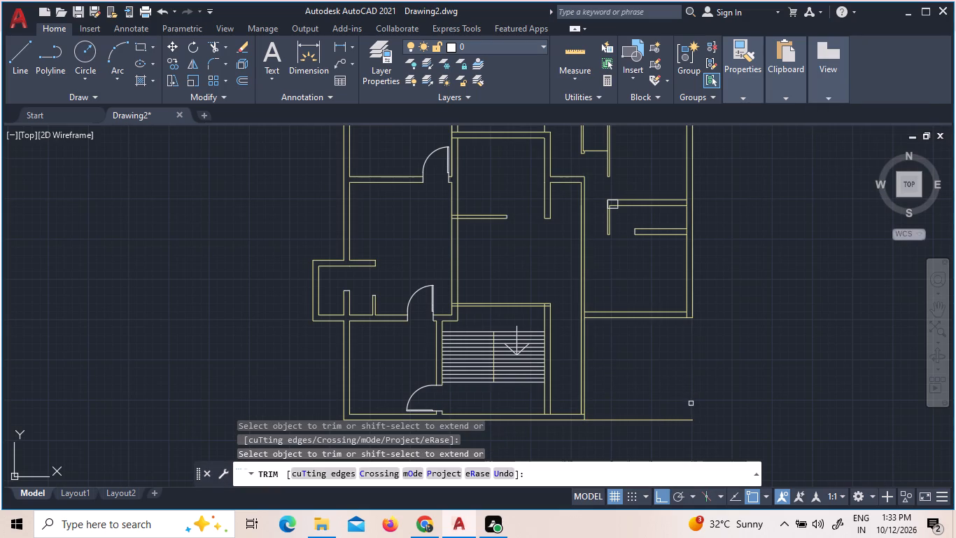
left_click(668, 419)
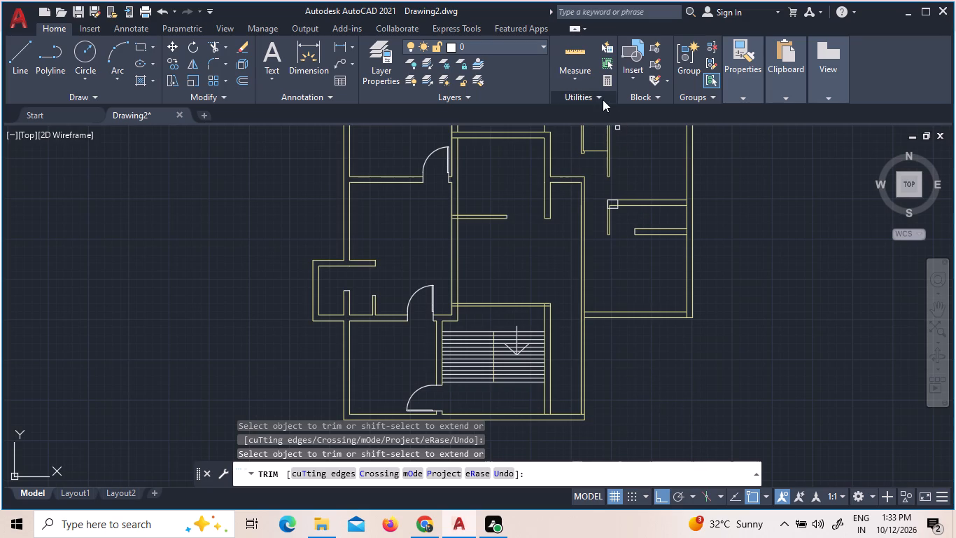
Quick-measure the room above the removed southeast room and the spaces around the central rooms and stairs.
left_click(573, 63)
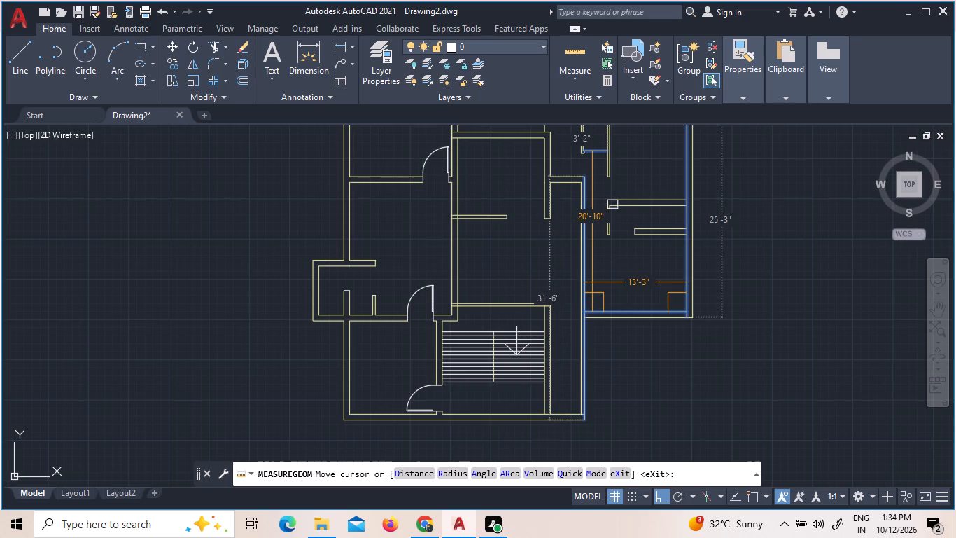
scroll(591, 280, "down", 2)
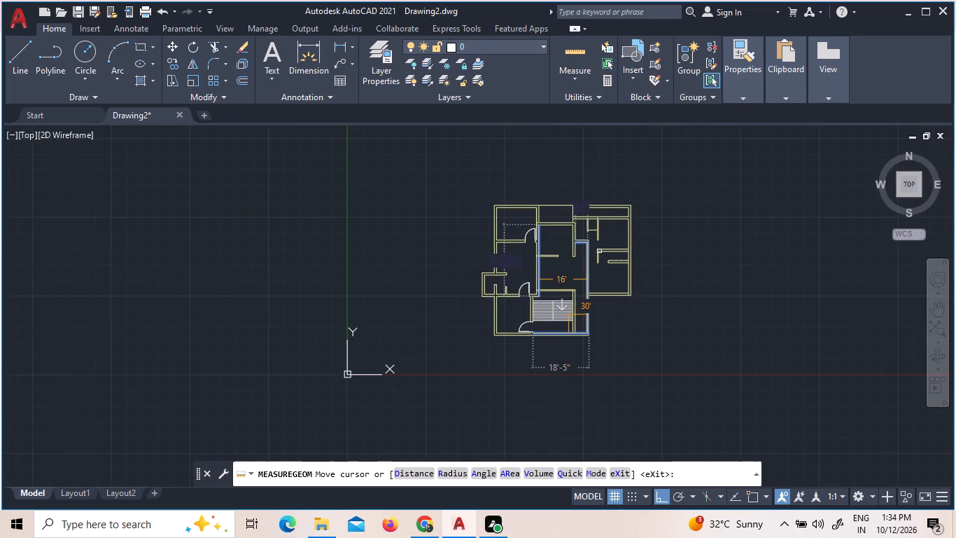
key("Escape")
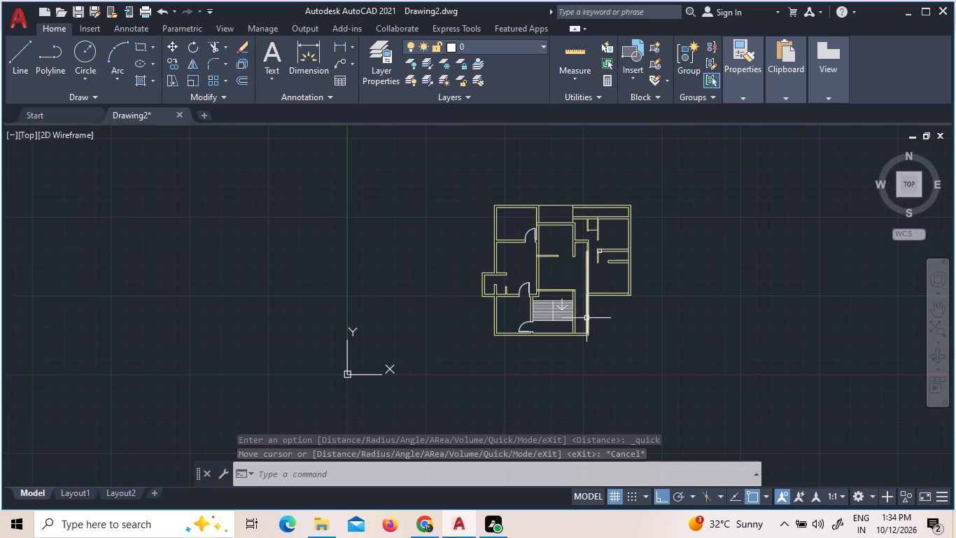
Trim the outer line of the stair corridor's east wall between the east room's south wall and the building's south wall.
scroll(586, 318, "up", 1)
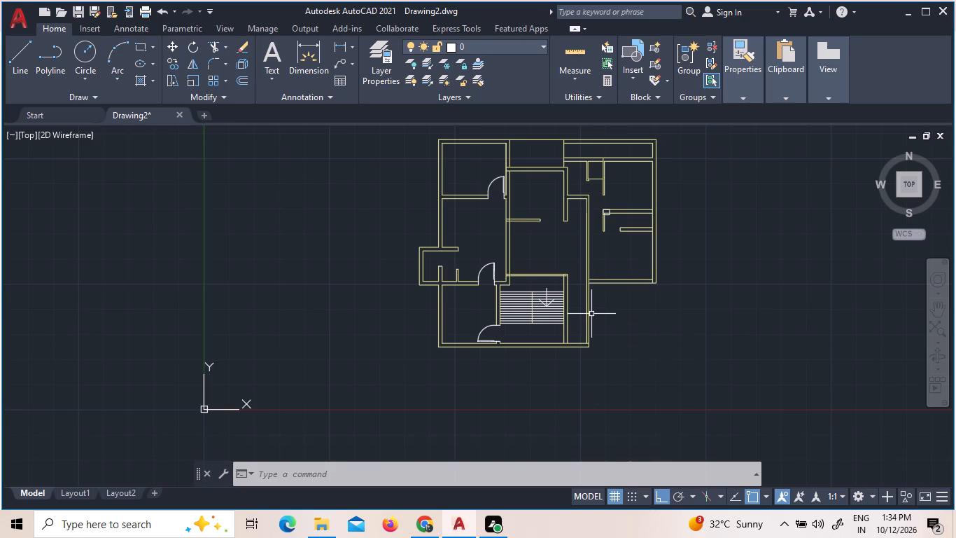
scroll(591, 314, "up", 1)
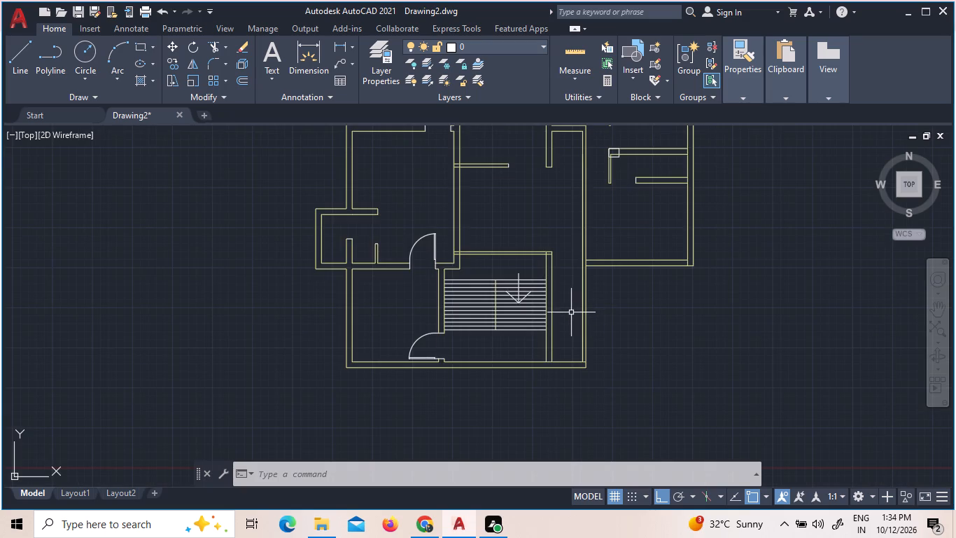
scroll(571, 312, "down", 1)
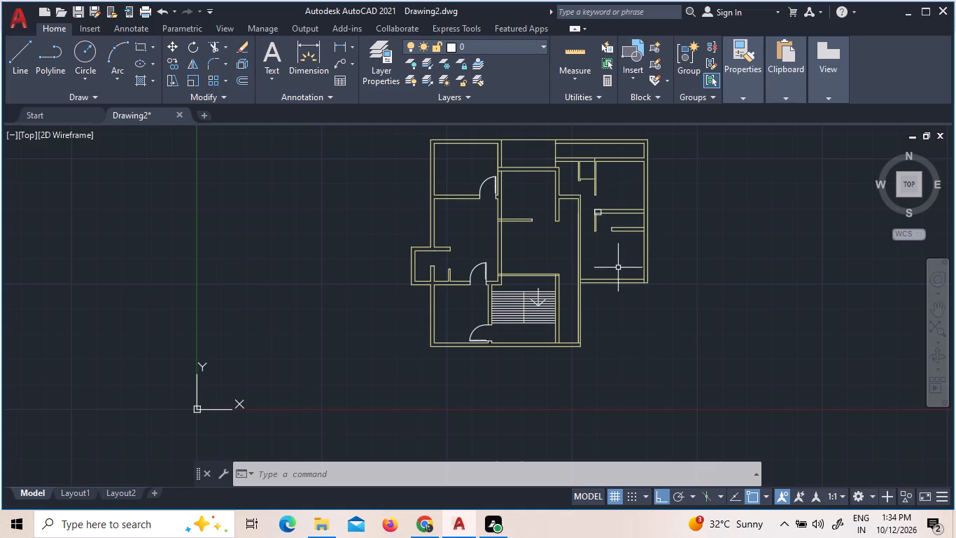
left_click(584, 302)
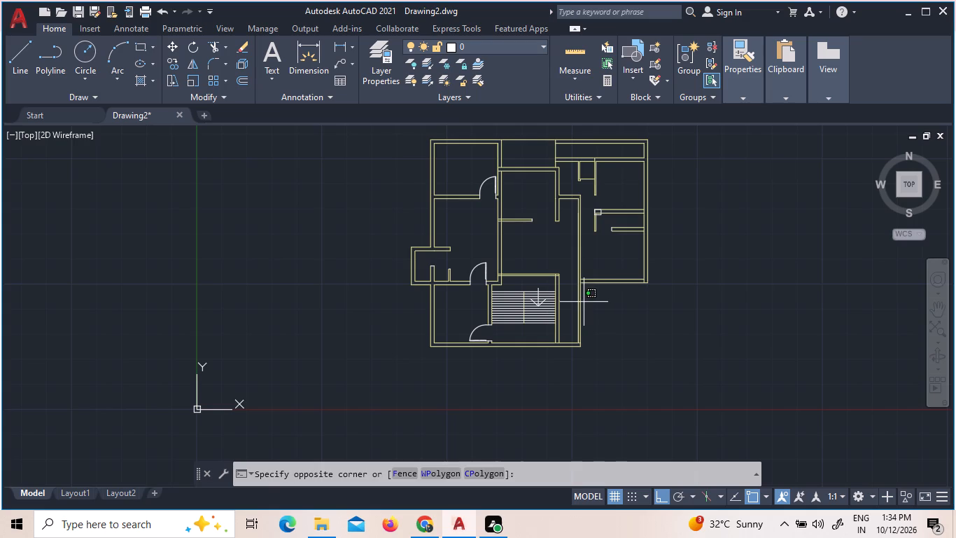
left_click(596, 305)
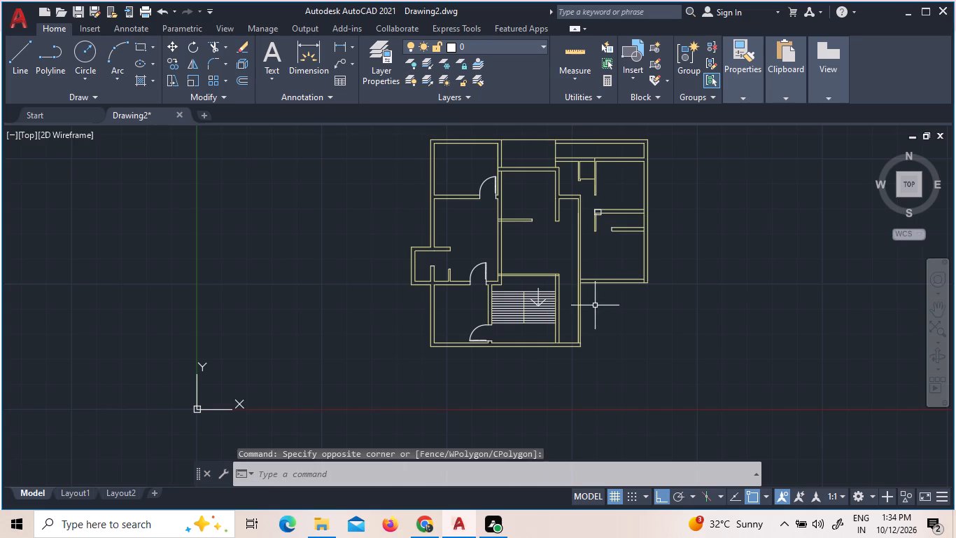
key("Escape")
type("tr")
key("space")
key("space")
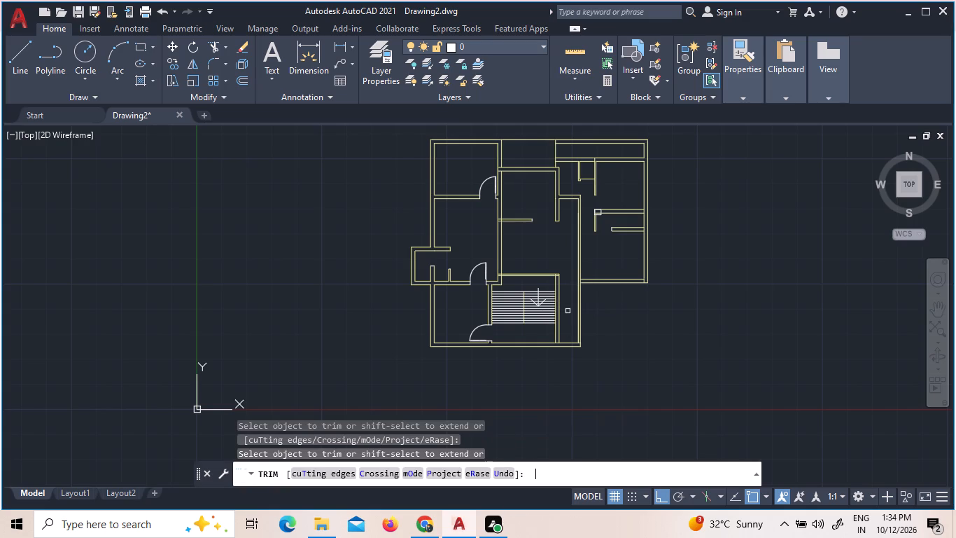
left_click(568, 311)
left_click(595, 311)
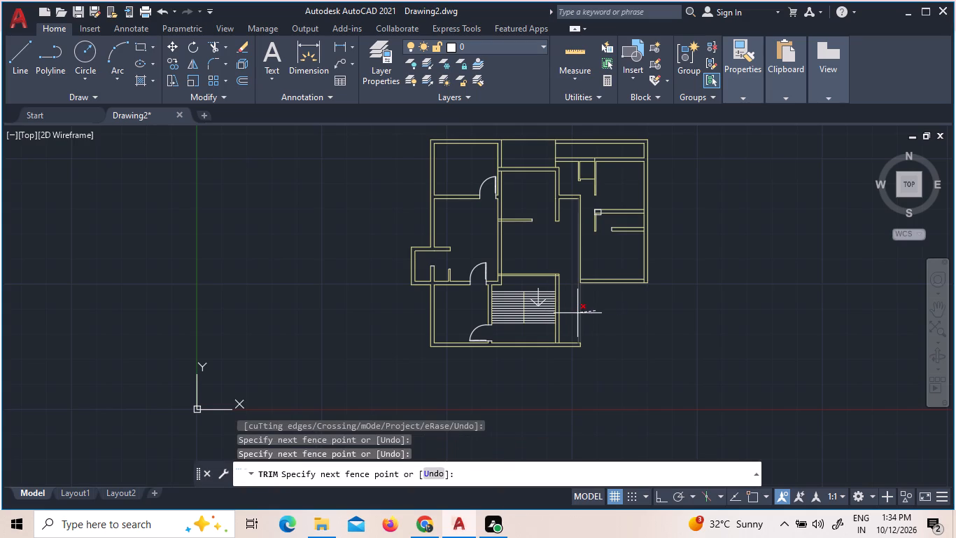
left_click(579, 313)
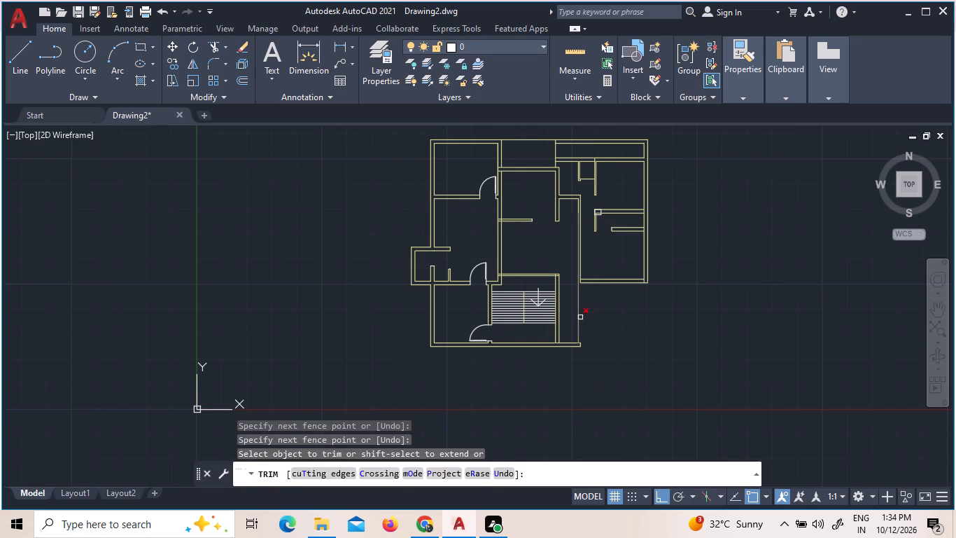
key("Escape")
scroll(572, 280, "up", 3)
key("Escape")
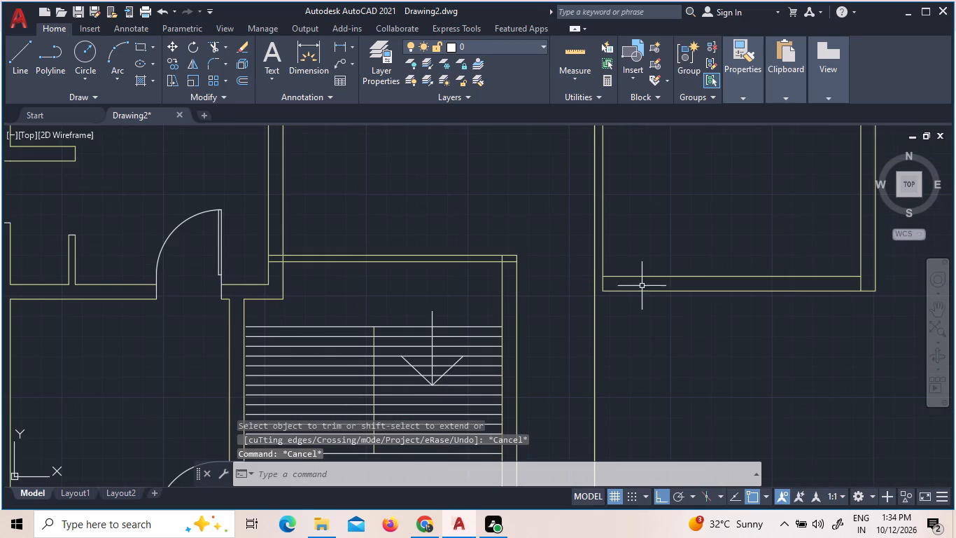
Extend both lines of the east room's south wall west to the inner line of the corridor's east wall.
key("e")
key("x")
key("space")
key("space")
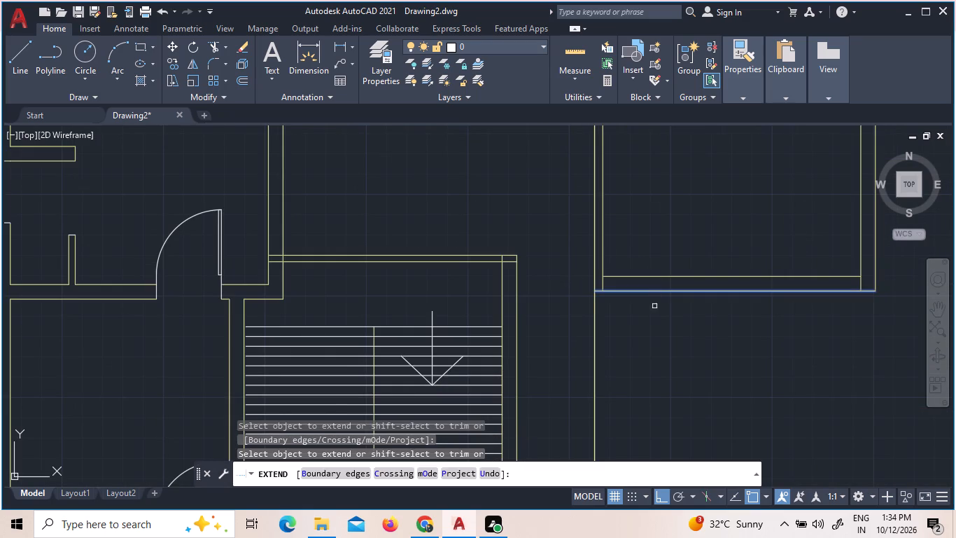
left_click(640, 291)
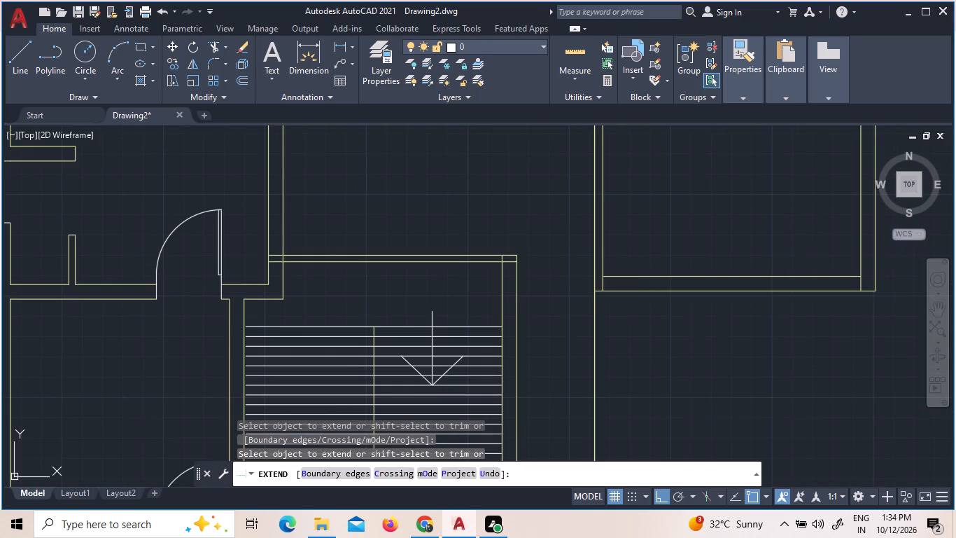
left_click(622, 278)
key("Escape")
Trim the inner line of the corridor's east wall below the east room's south wall.
type("tr")
key("space")
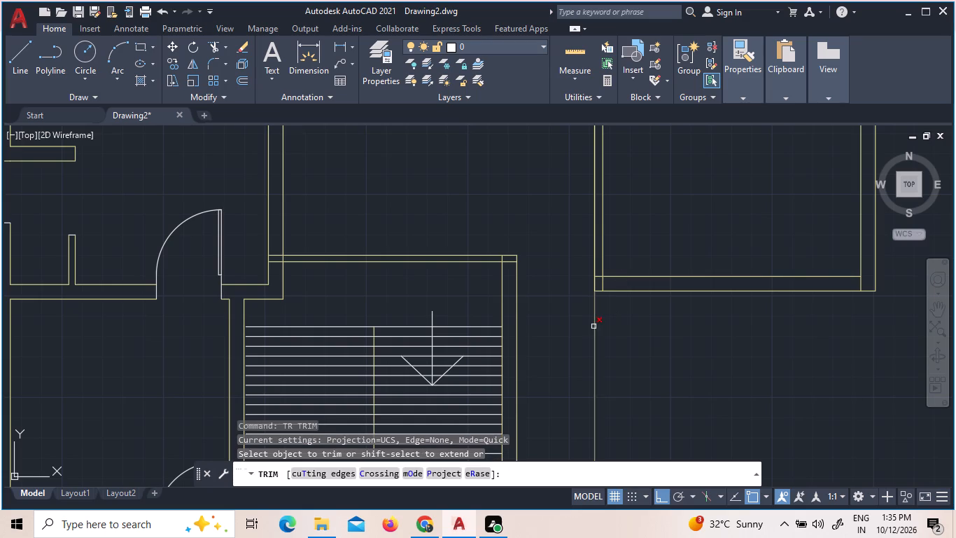
left_click(593, 326)
left_click(593, 322)
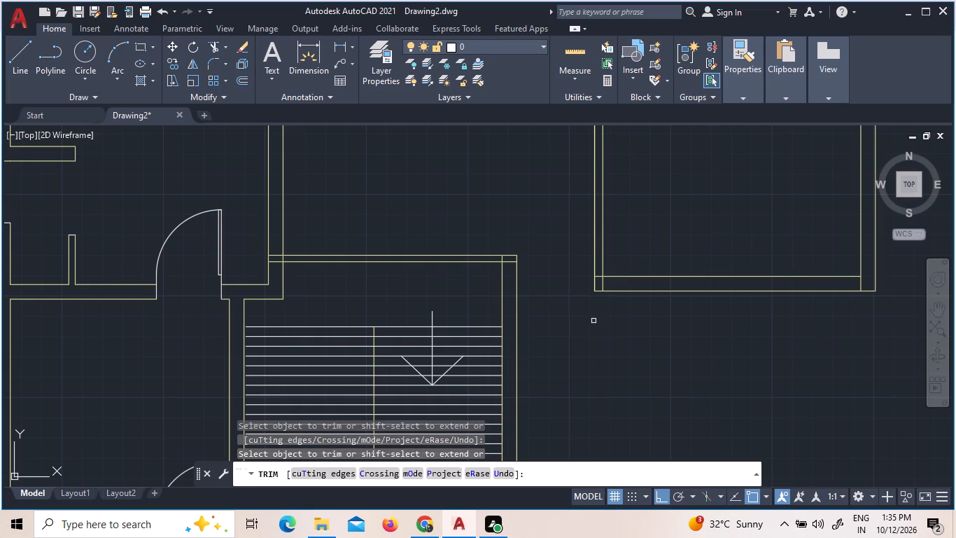
scroll(592, 321, "down", 2)
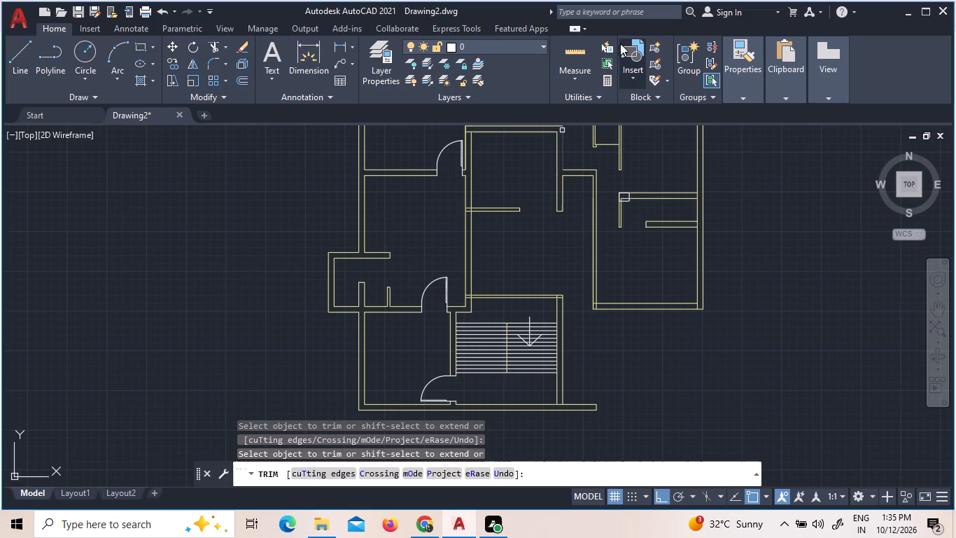
Quick-measure the stair treads and the spaces around the staircase.
left_click(578, 57)
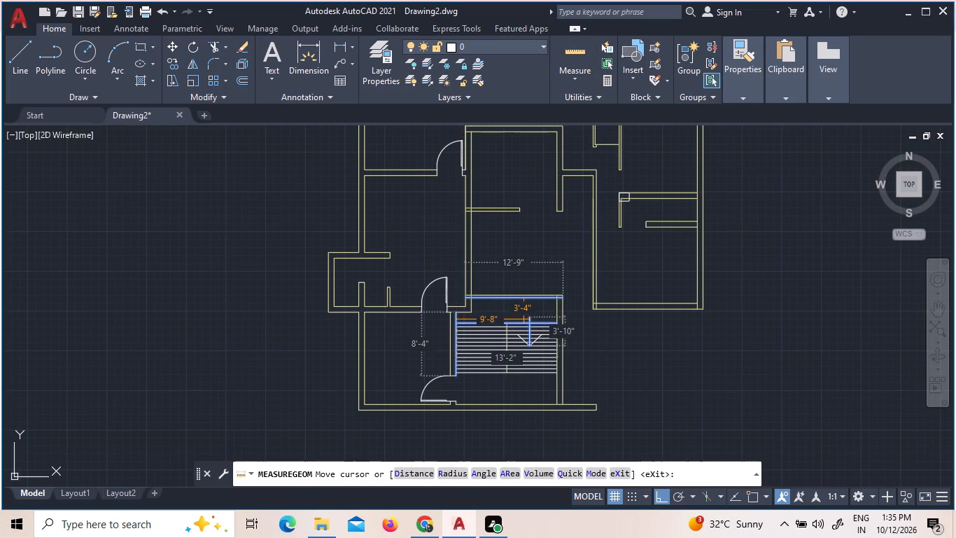
scroll(523, 319, "down", 1)
scroll(516, 371, "up", 3)
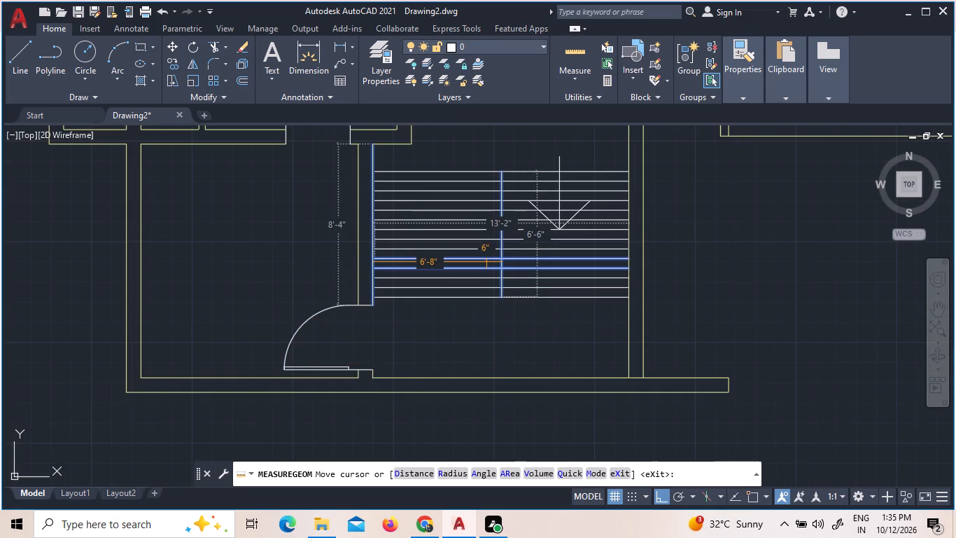
key("Escape")
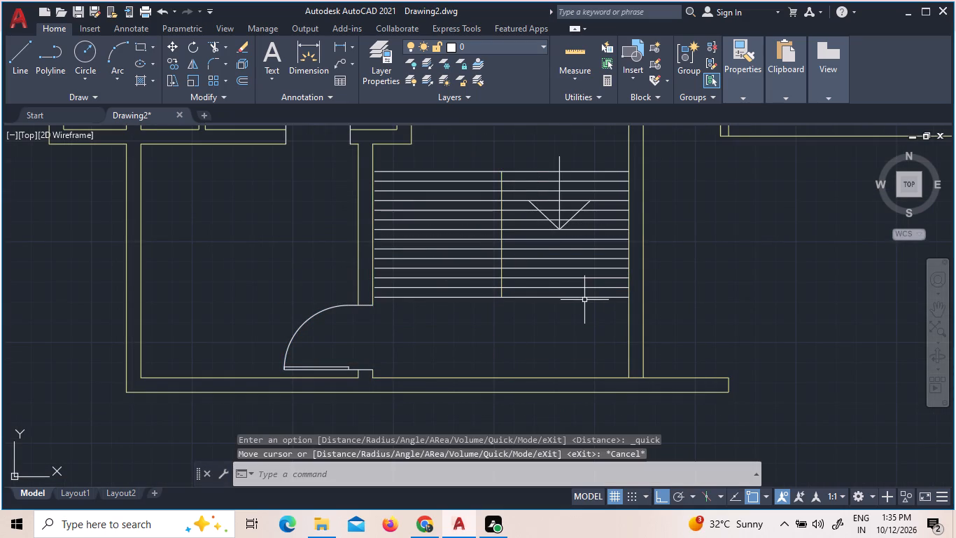
Trim away the stair treads of the east flight around the direction arrow with fence cuts.
key("Escape")
key("t")
type("r")
key("space")
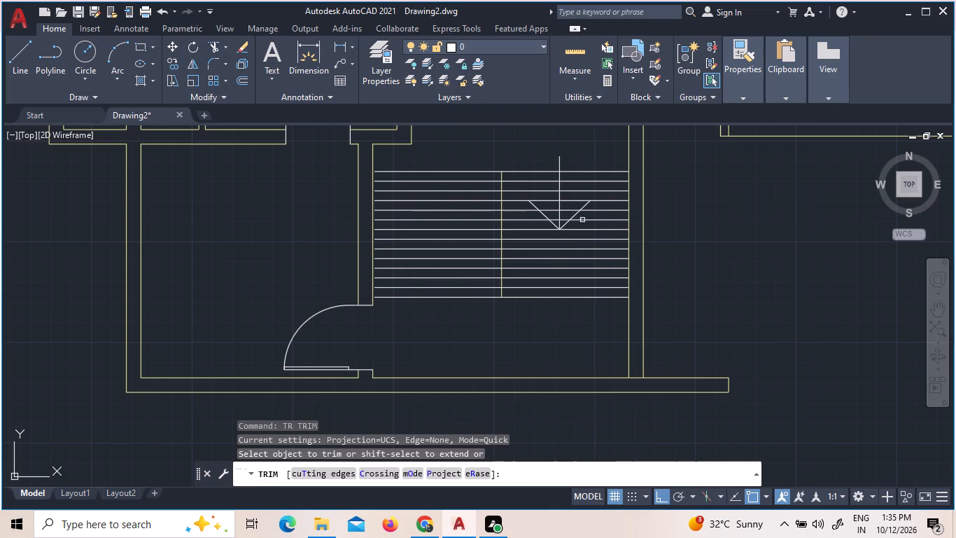
left_click(584, 308)
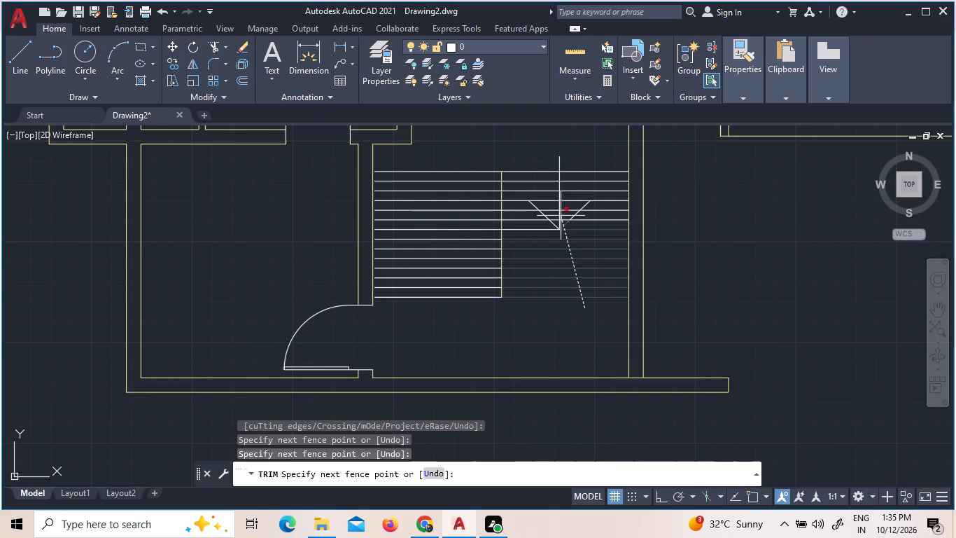
left_click(510, 166)
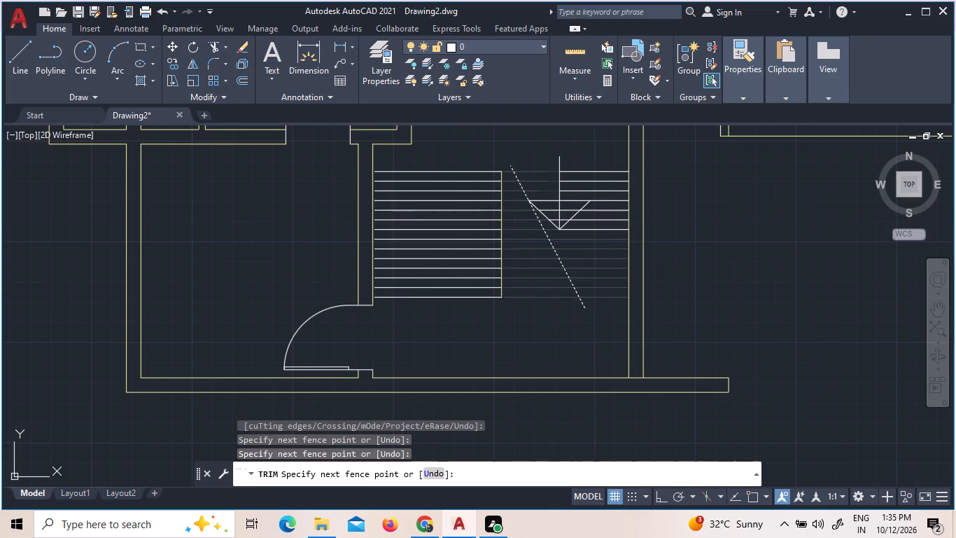
left_click(601, 238)
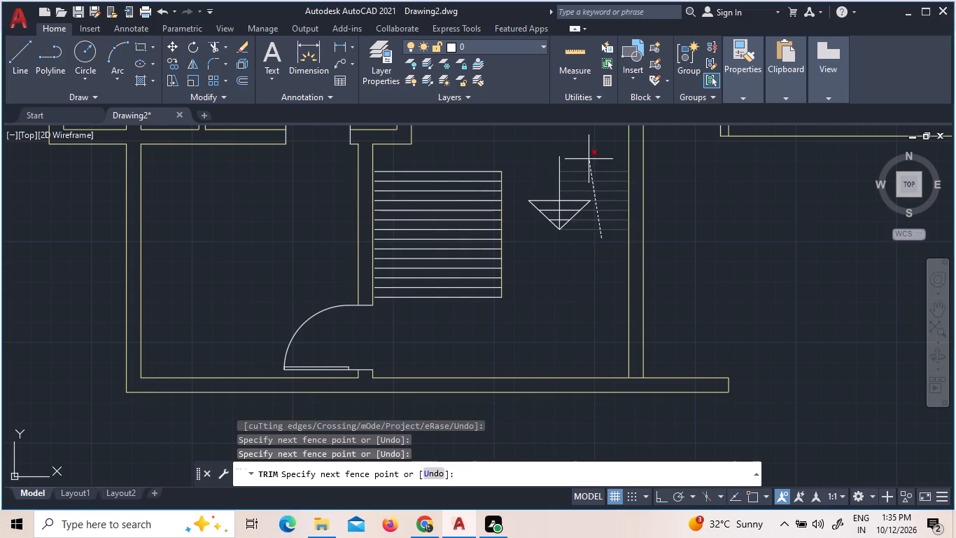
left_click(589, 159)
Trim the leftover tread pieces inside the arrowhead, undoing the accidental cut of the arrowhead's west leg.
left_click(569, 167)
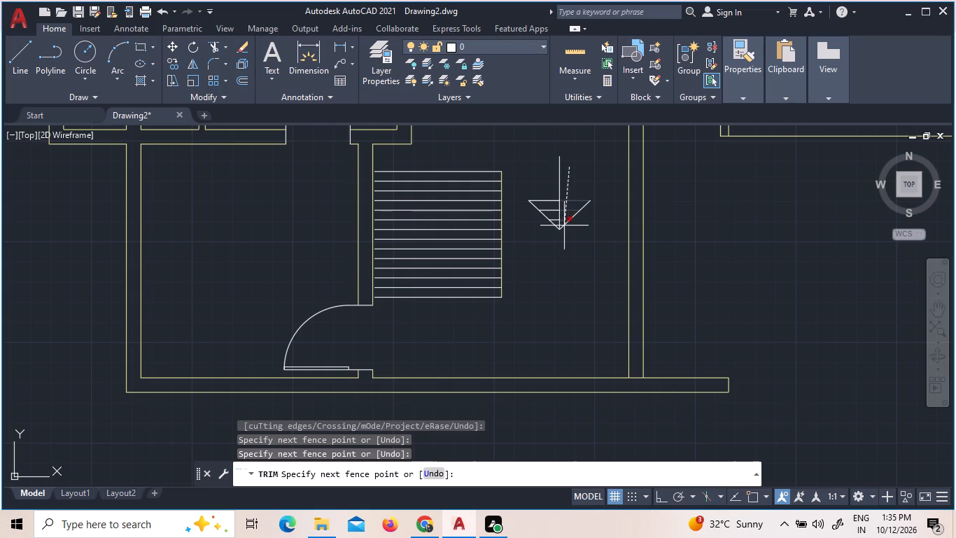
left_click(563, 226)
left_click(557, 225)
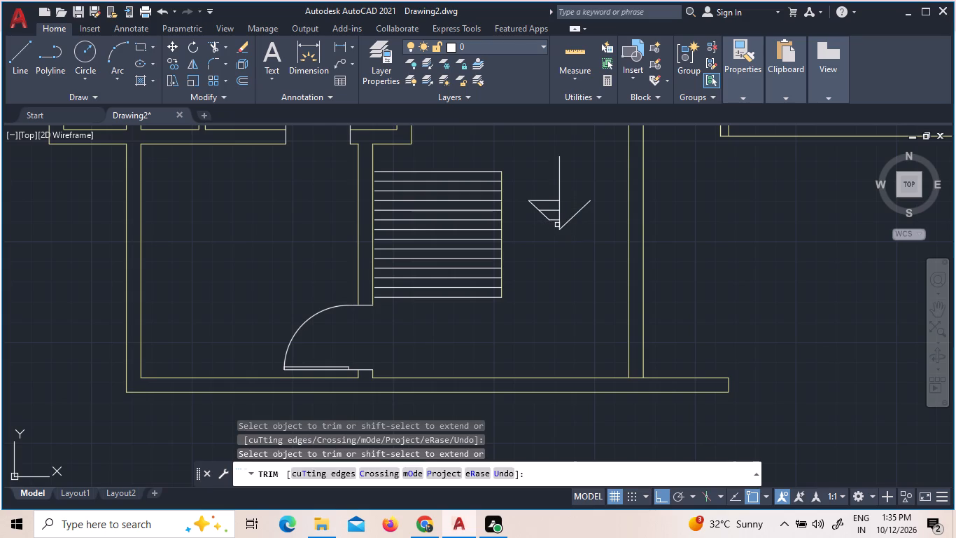
key("u")
key("Return")
left_click(557, 223)
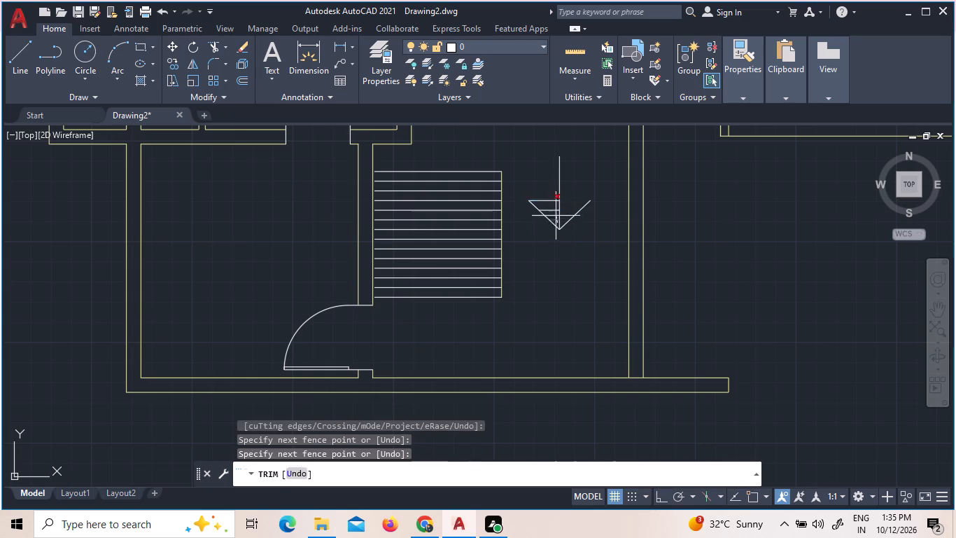
left_click(545, 183)
key("Escape")
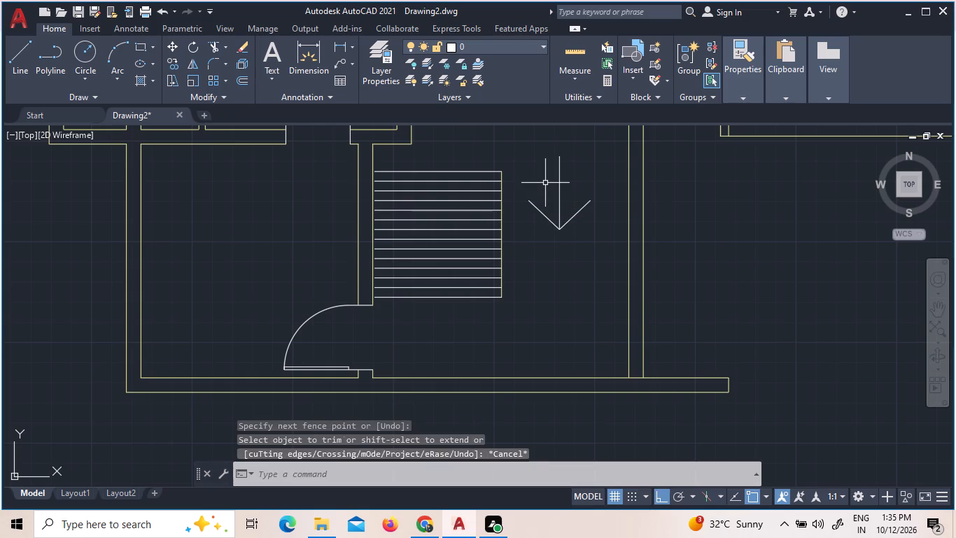
key("Escape")
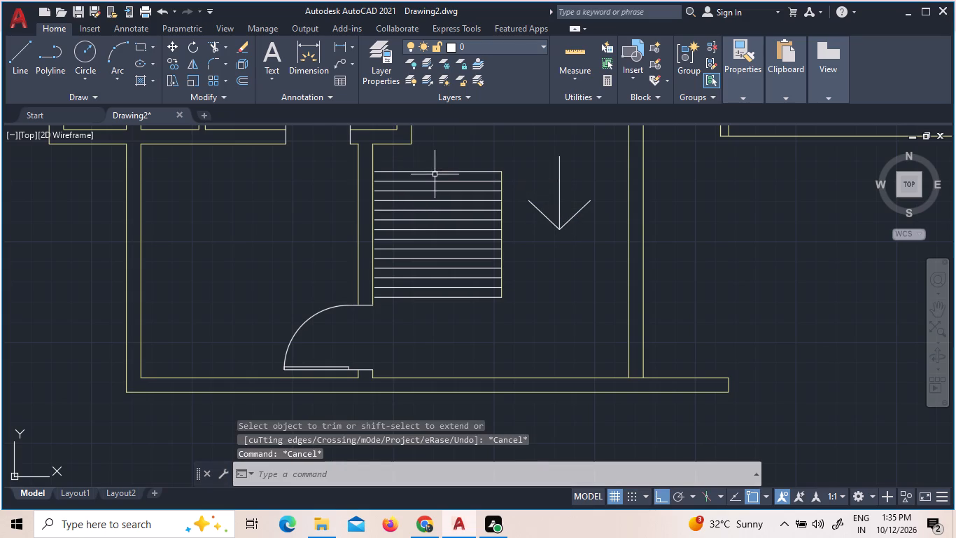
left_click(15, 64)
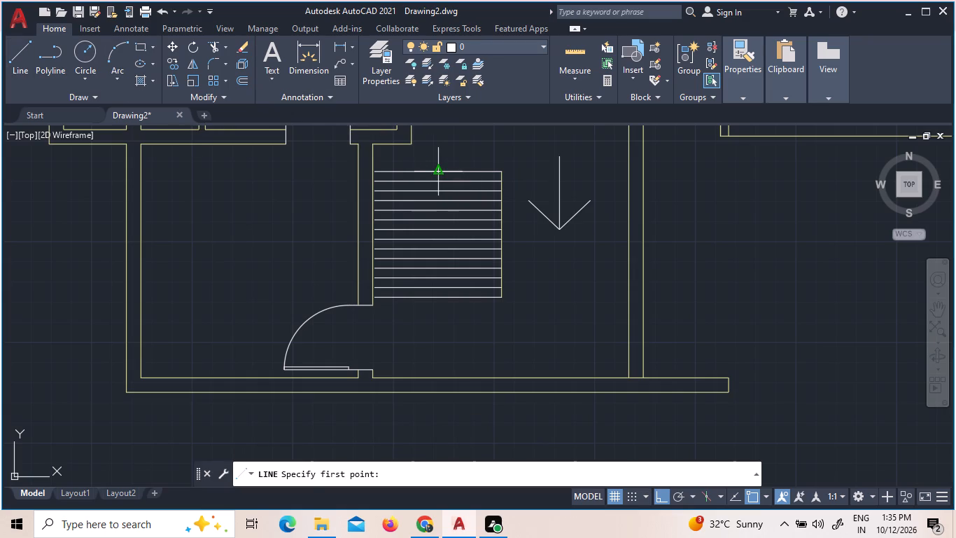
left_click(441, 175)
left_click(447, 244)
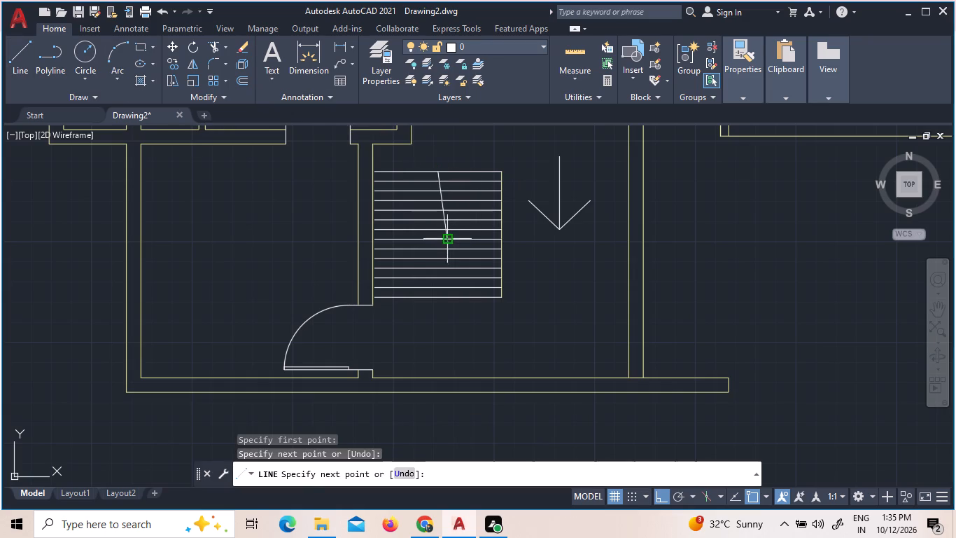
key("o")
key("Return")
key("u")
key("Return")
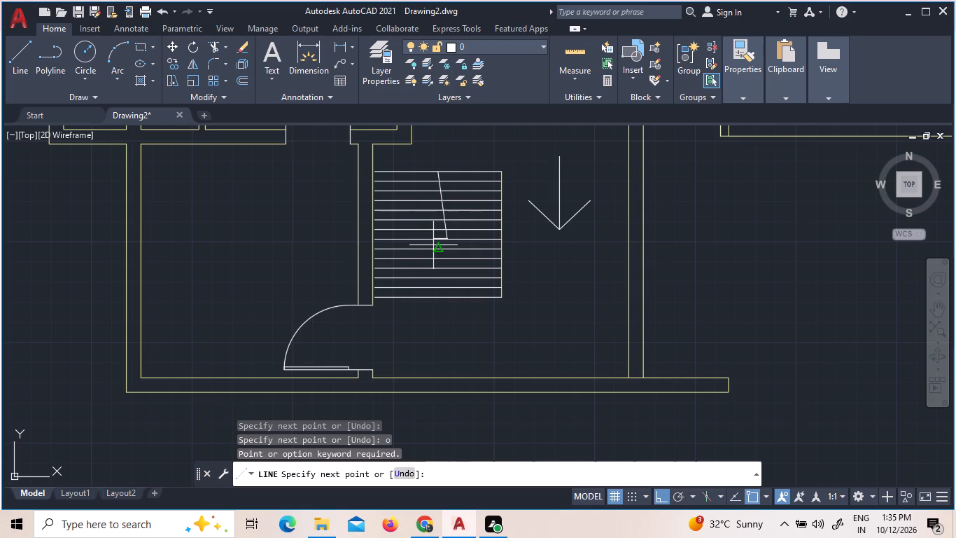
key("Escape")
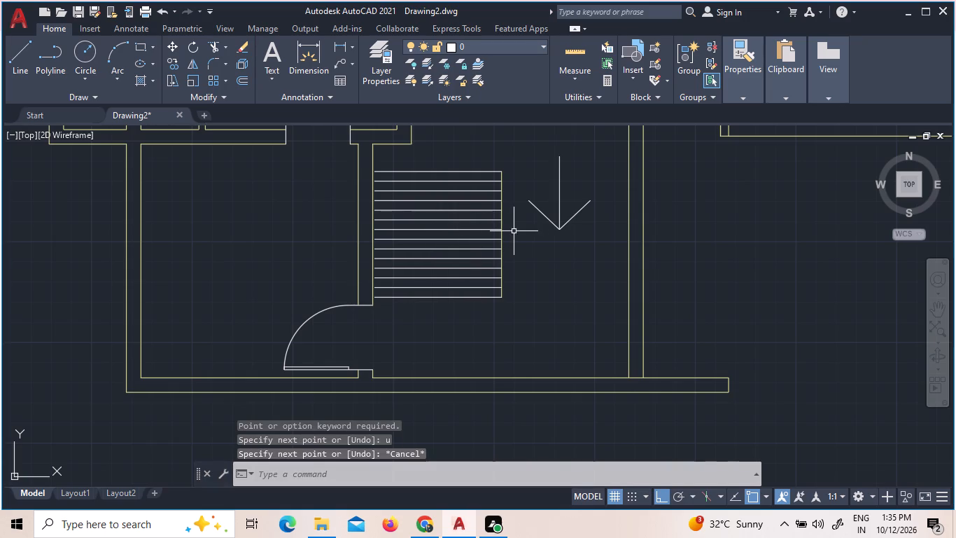
Move the stair direction arrow west about 6'-9" onto the remaining flight of treads.
left_click(561, 233)
left_click(534, 196)
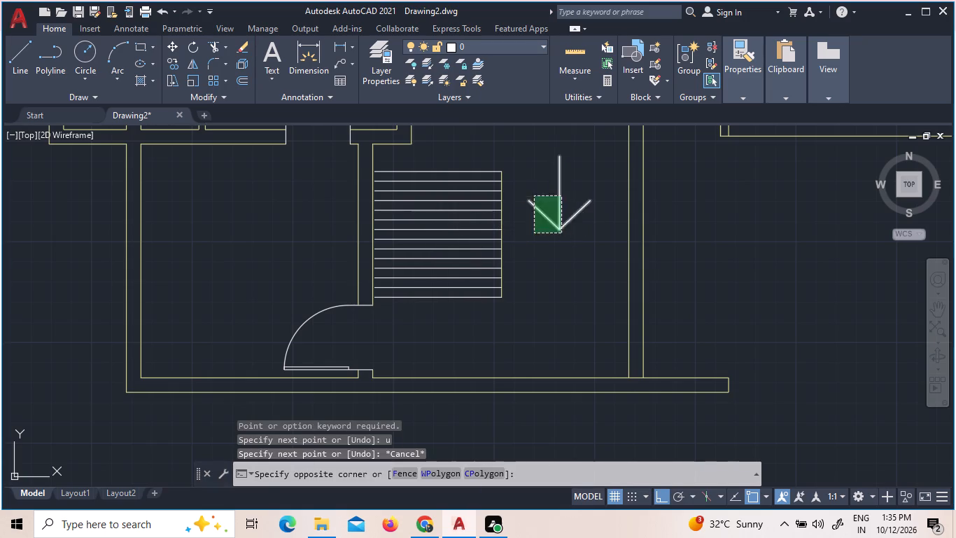
right_click(542, 197)
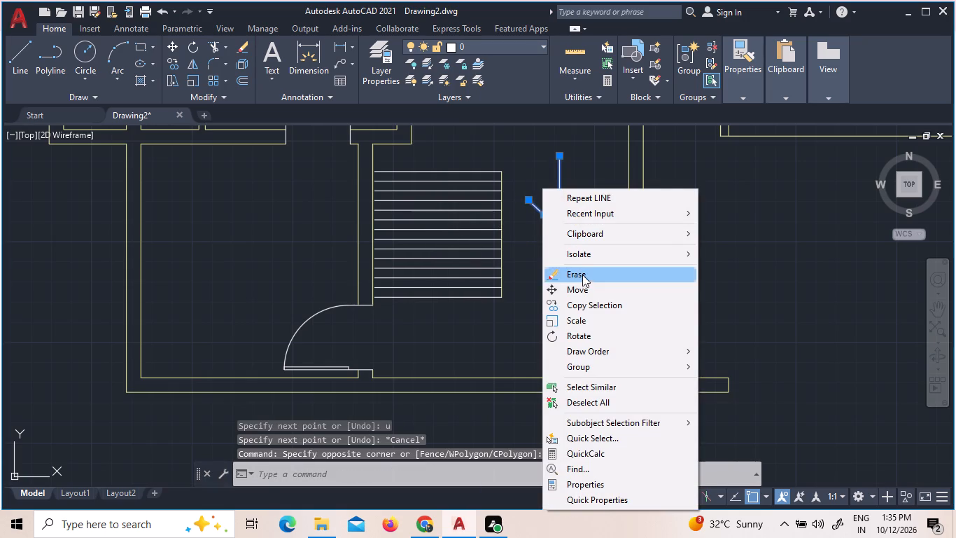
left_click(586, 288)
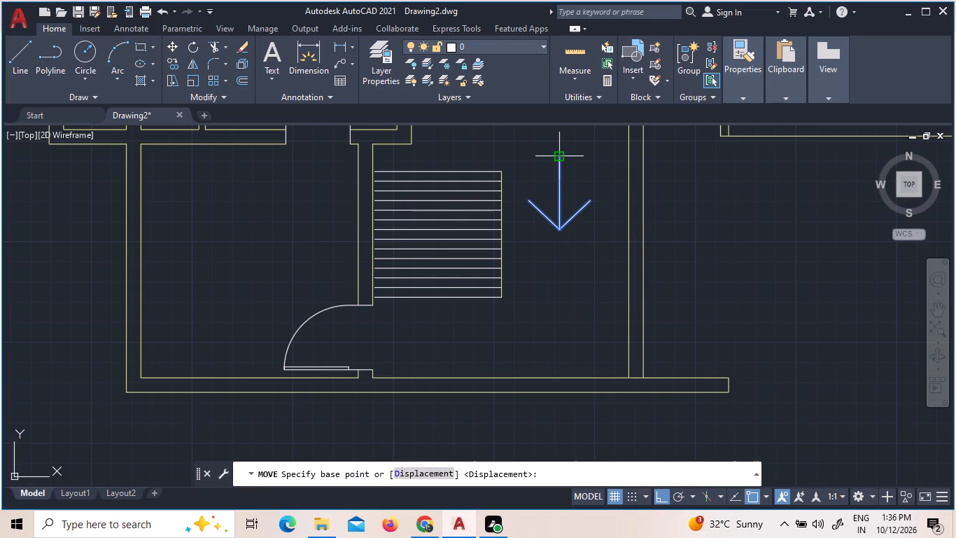
left_click(558, 156)
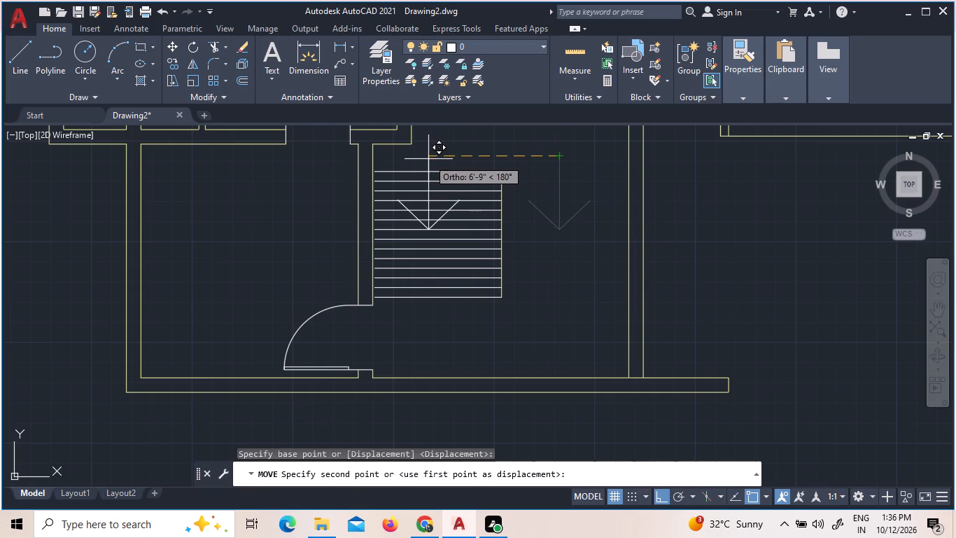
left_click(428, 159)
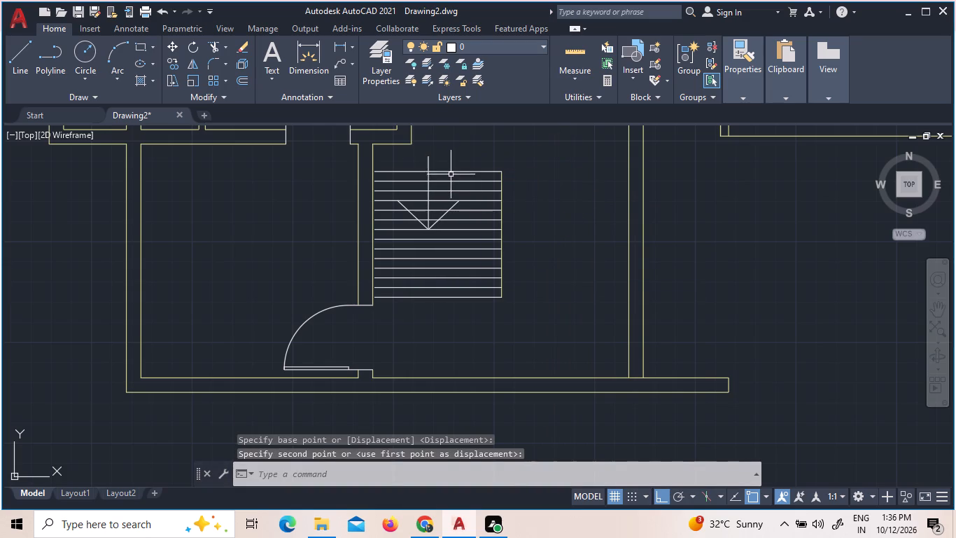
Quick-measure the staircase's overall size and tread spacing.
scroll(535, 236, "down", 1)
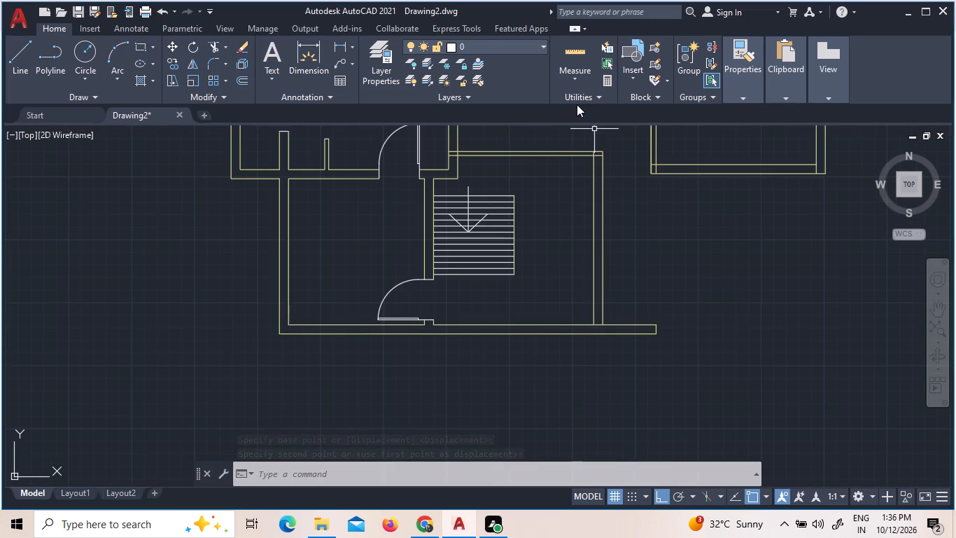
left_click(579, 73)
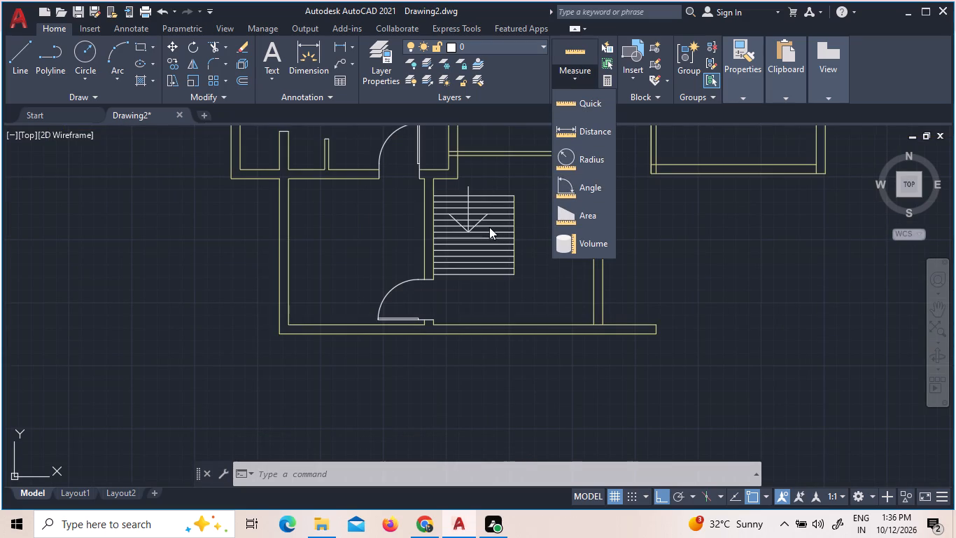
left_click(561, 111)
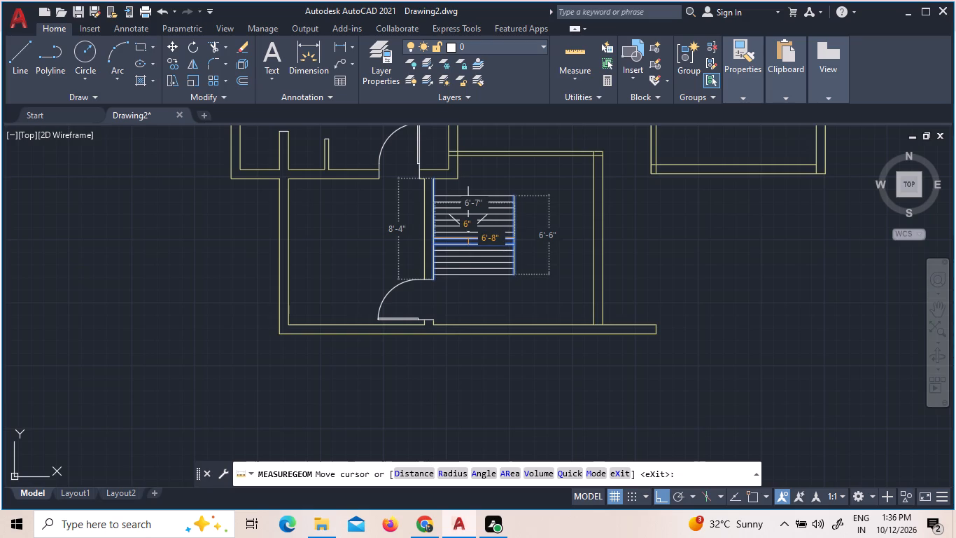
key("Escape")
Move the direction arrow horizontally east so that it sits within the east half of the stair treads.
scroll(469, 219, "up", 2)
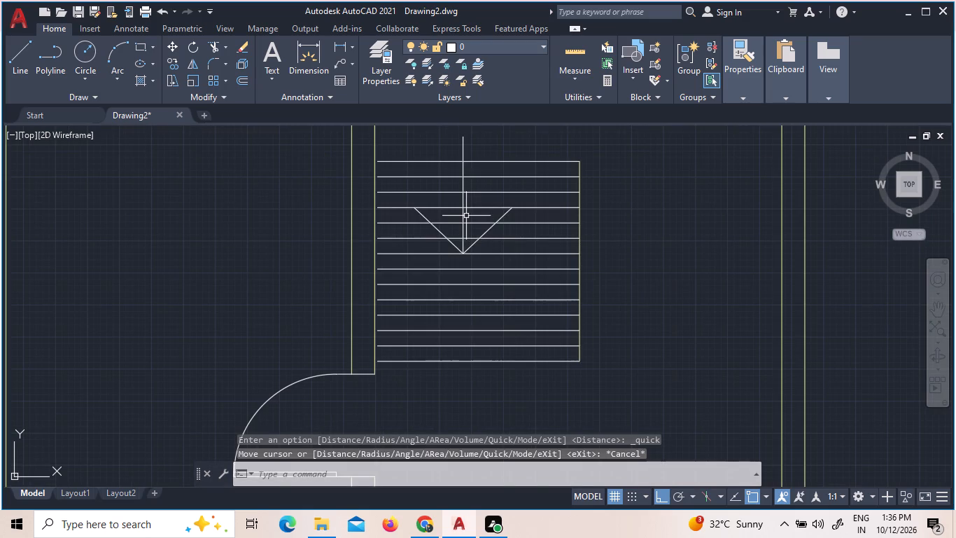
left_click(476, 247)
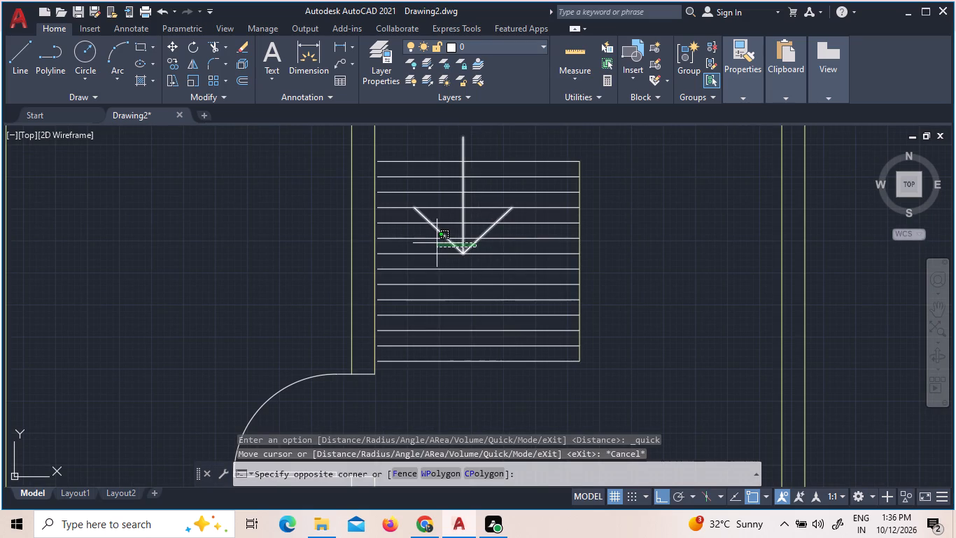
left_click(437, 243)
right_click(438, 243)
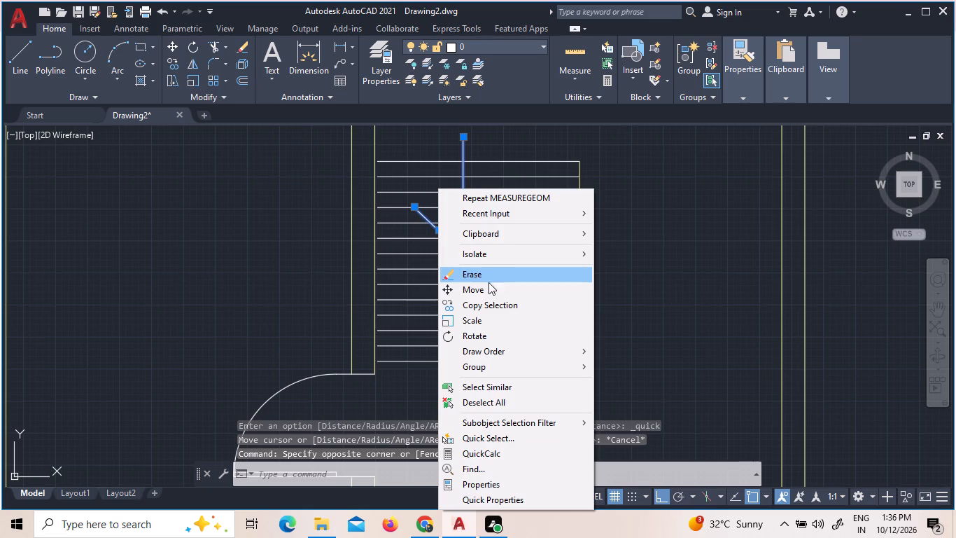
double_click(486, 292)
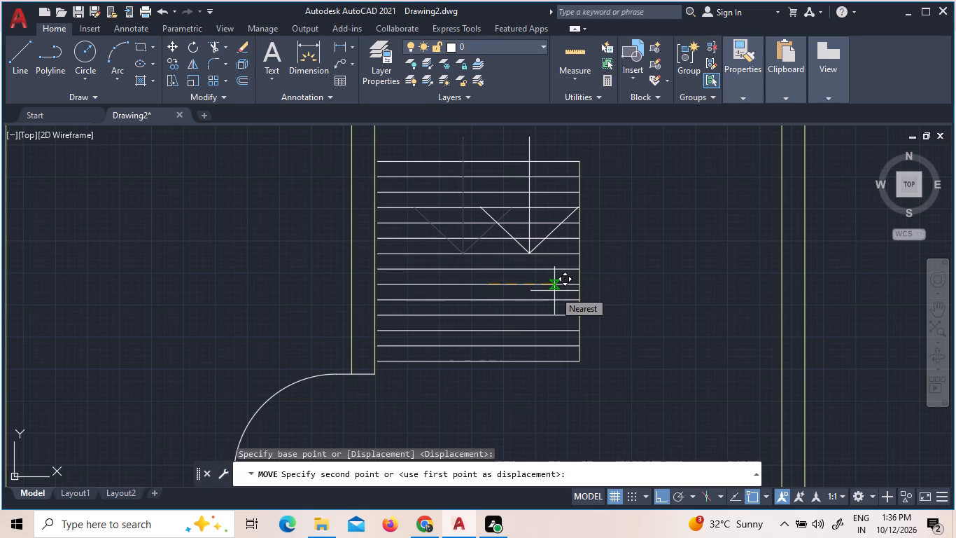
left_click(554, 291)
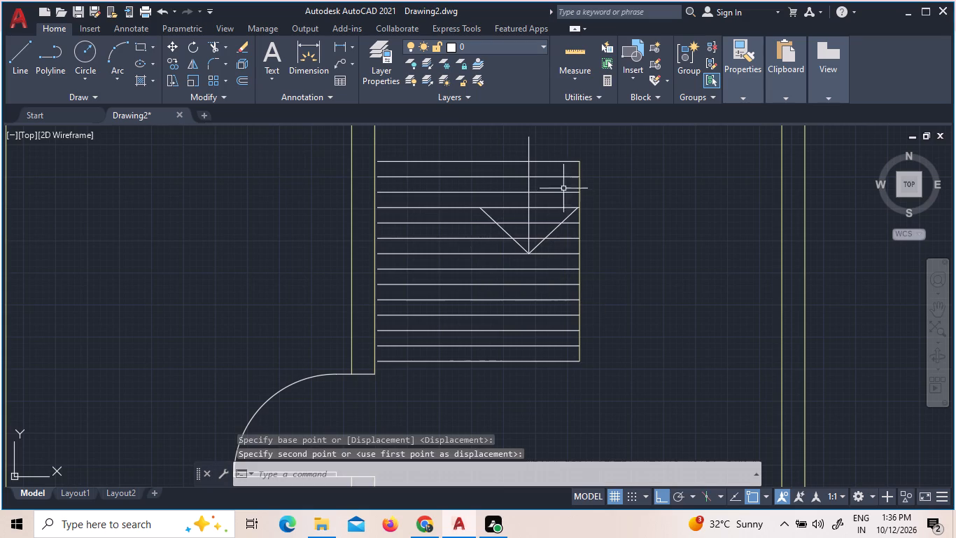
Draw a vertical dividing line from the midpoint of the northernmost stair tread to the midpoint of the southernmost tread.
left_click(28, 62)
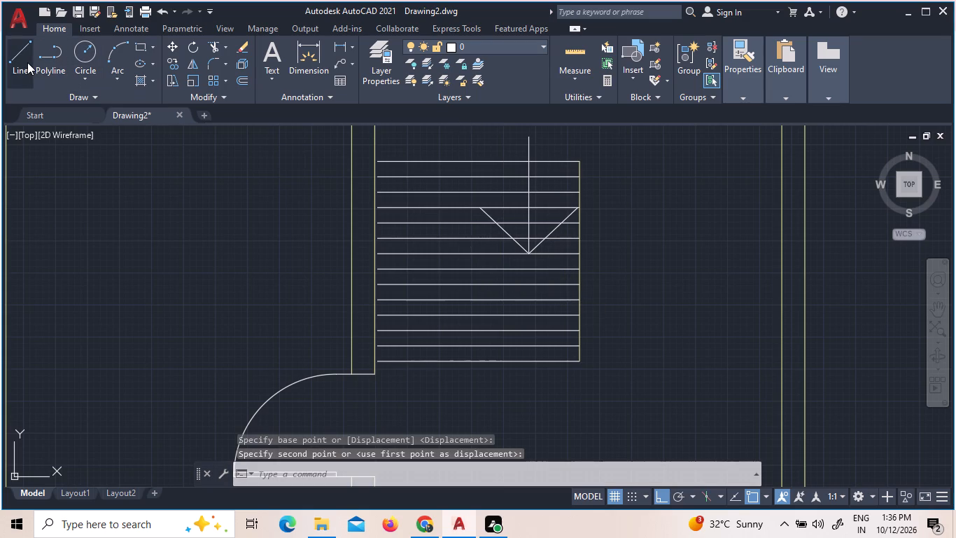
left_click(479, 159)
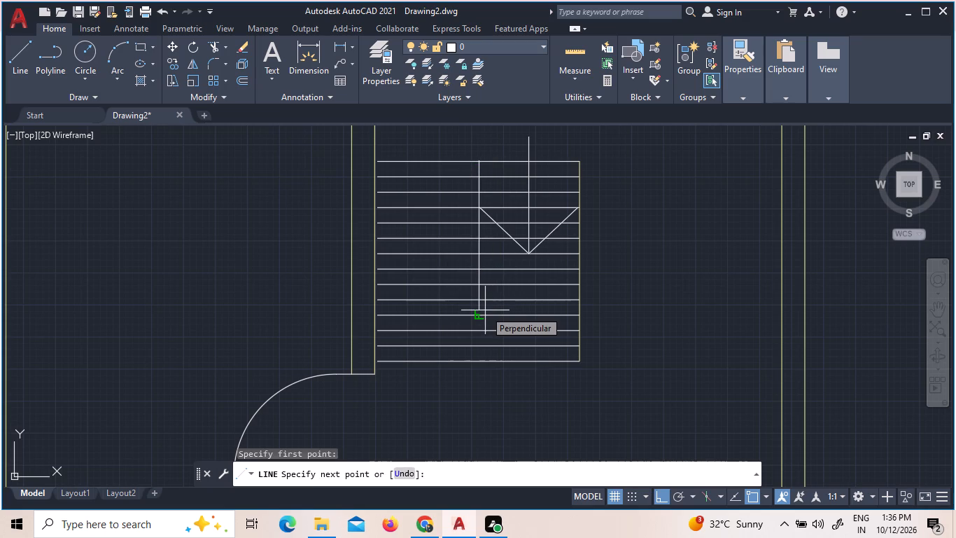
left_click(481, 361)
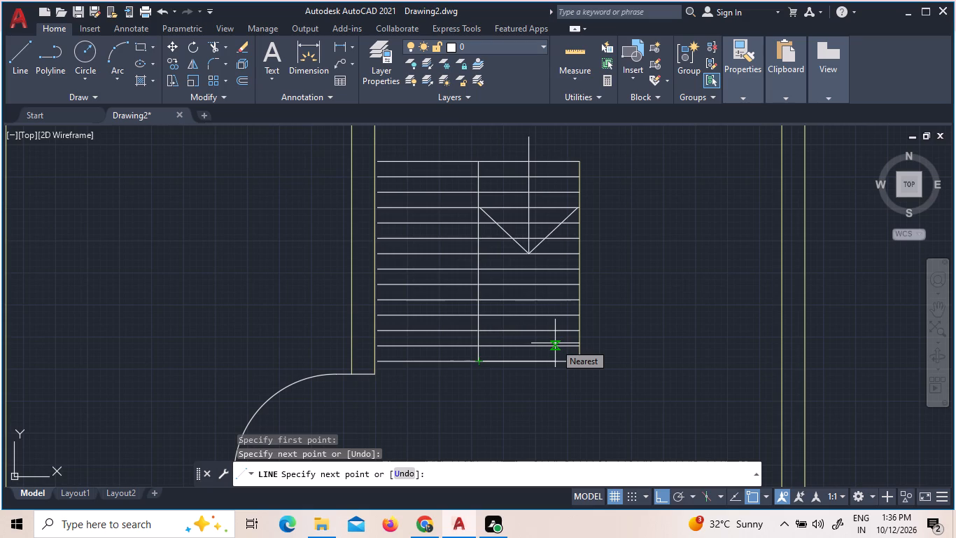
key("Escape")
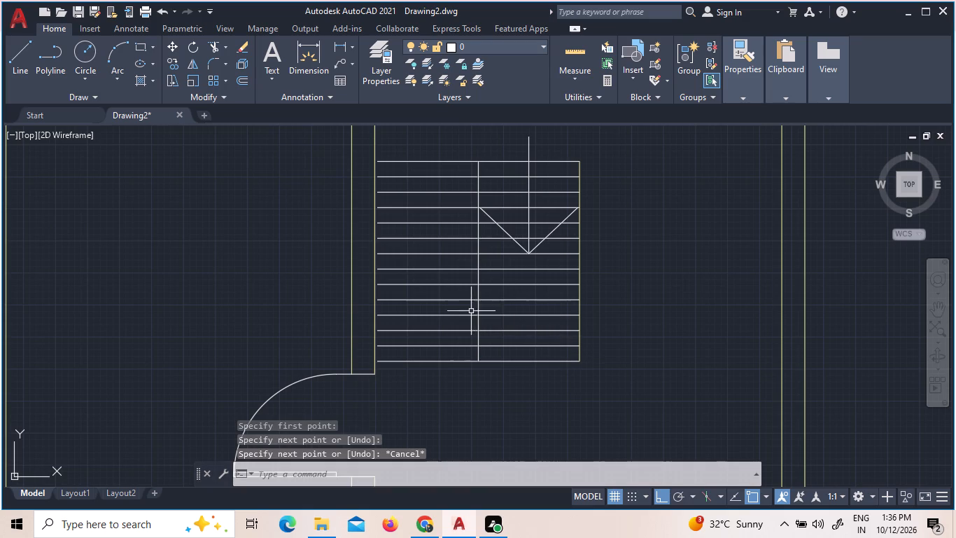
Offset the staircase's vertical dividing line 2" to the west.
left_click(478, 307)
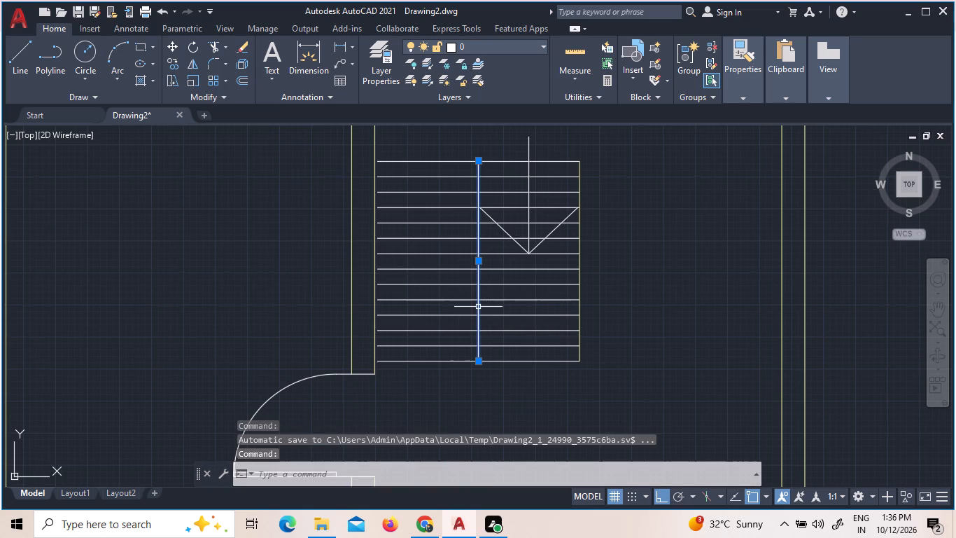
key("o")
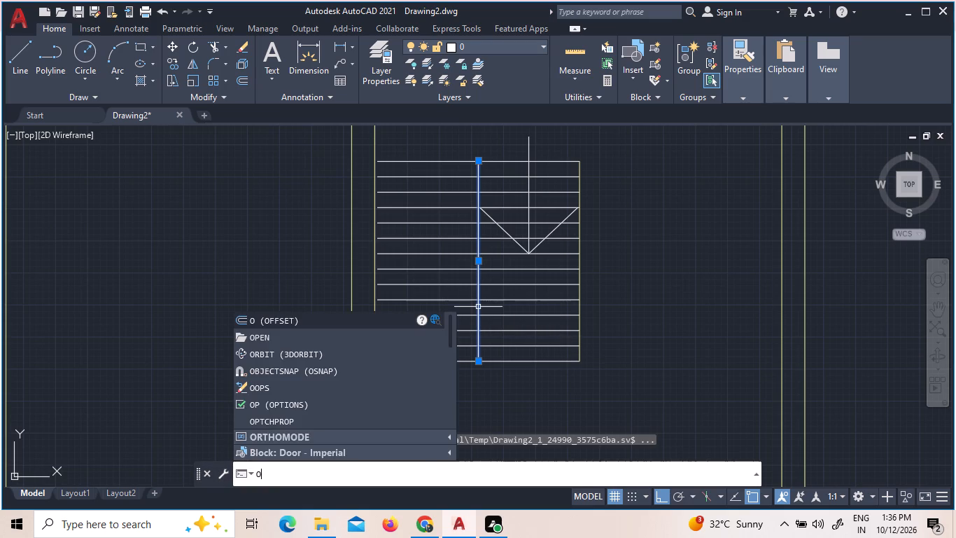
key("Return")
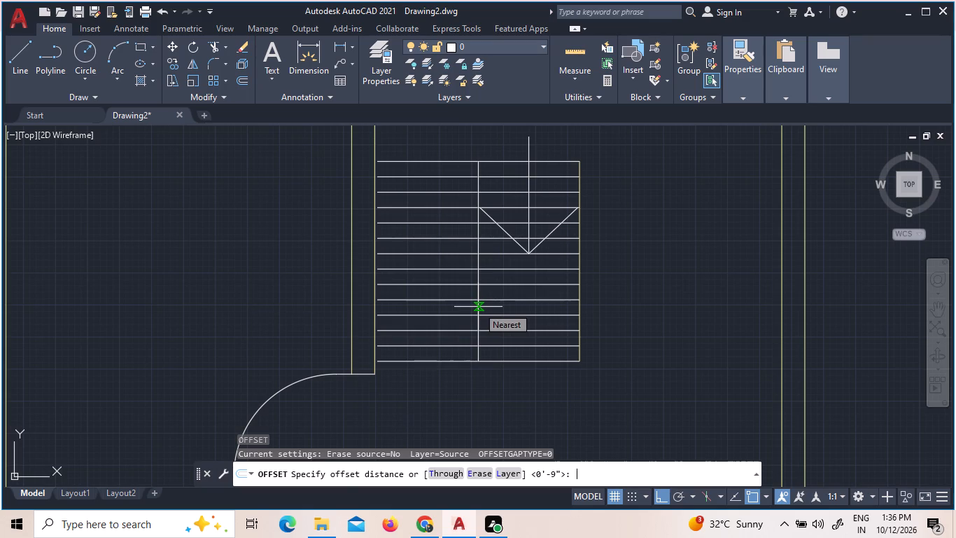
key("2")
key("apostrophe")
key("Return")
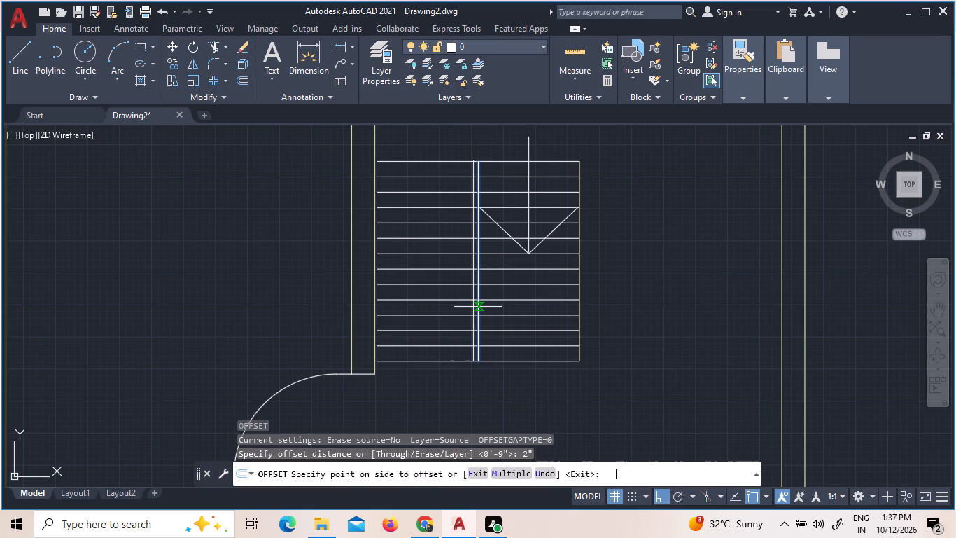
left_click(457, 296)
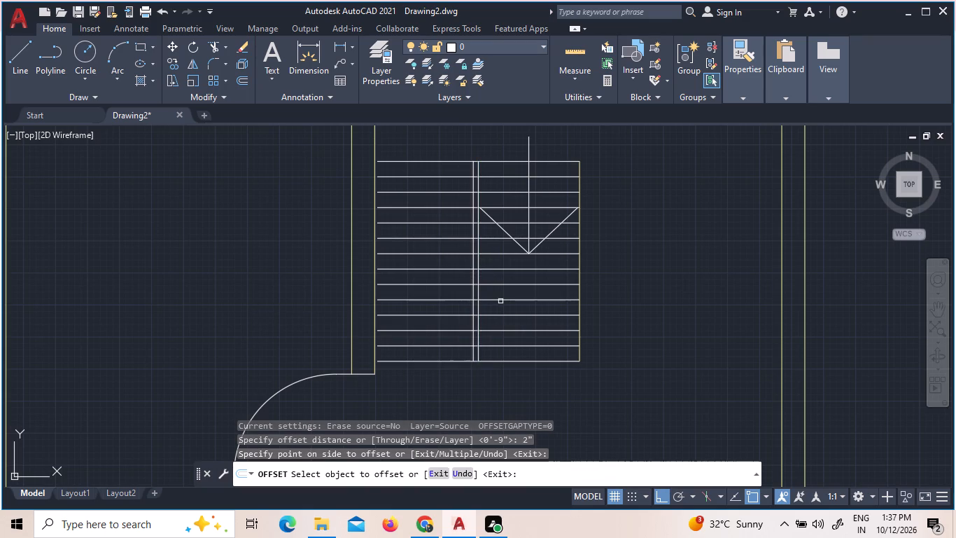
Quick-measure the space between the stair area's east wall and the east room.
scroll(509, 306, "down", 1)
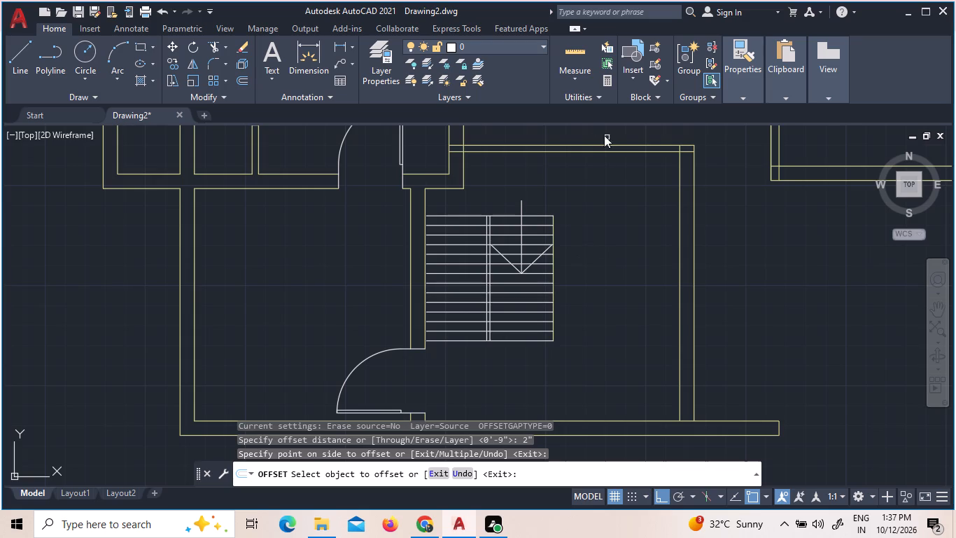
left_click(585, 53)
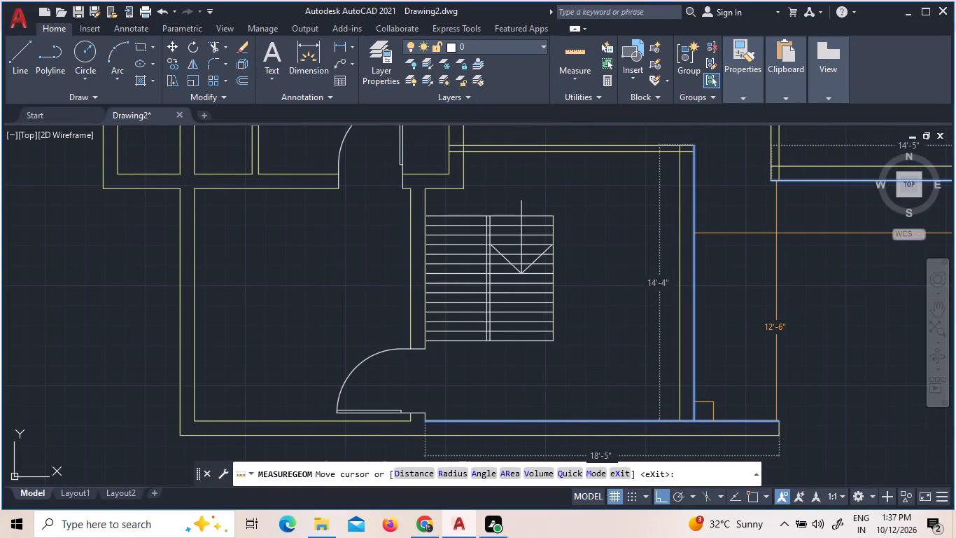
key("Escape")
Extend both lines of the east room's west wall south to the house's south wall with a fence.
type("ex")
key("space")
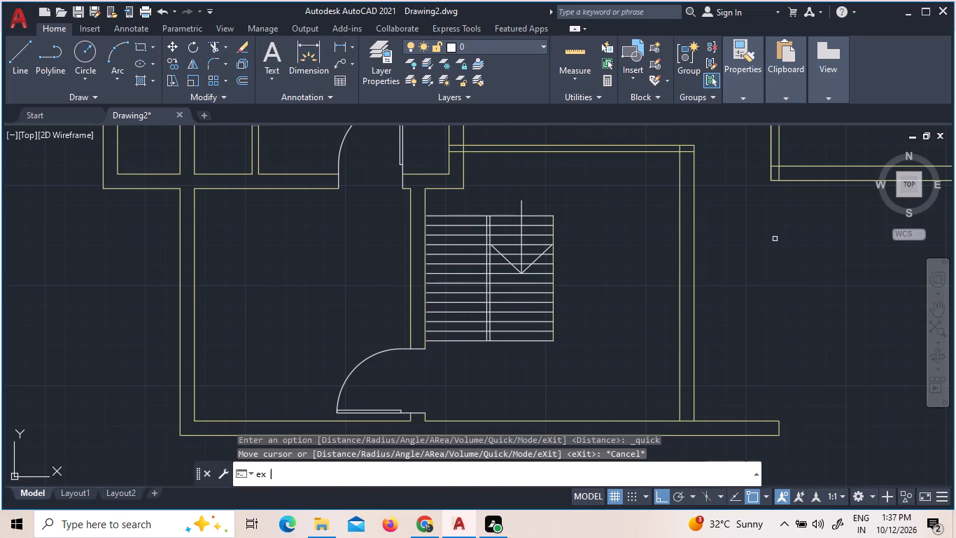
key("space")
left_click(808, 174)
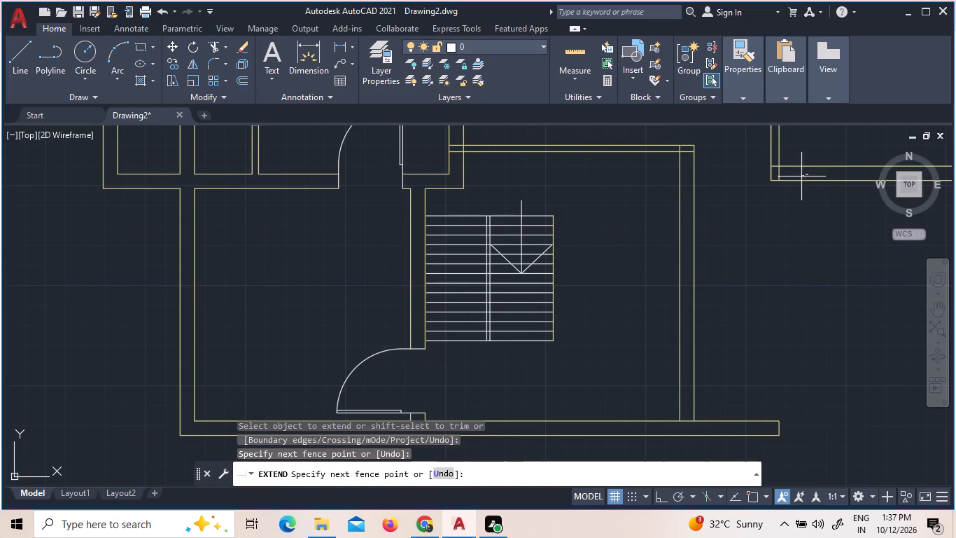
left_click(763, 172)
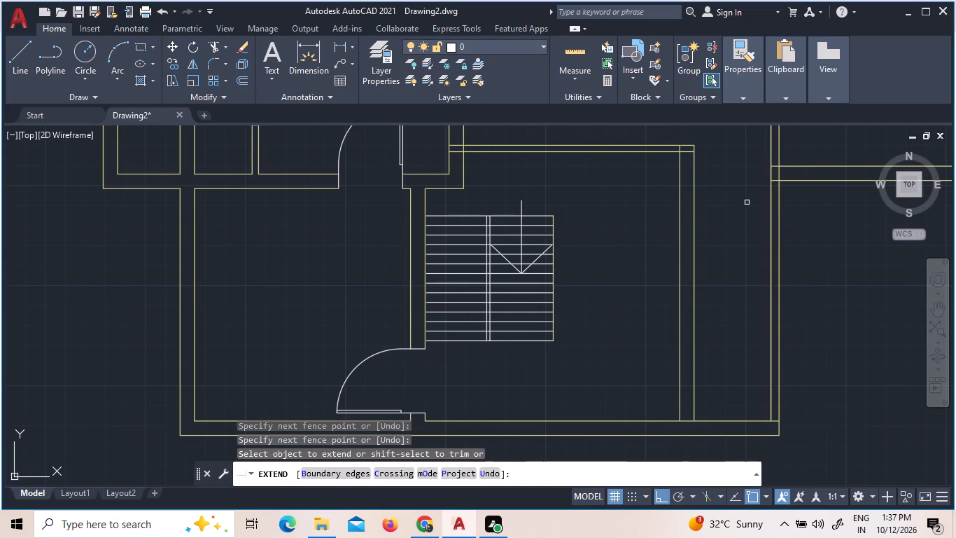
key("Escape")
Erase the two vertical lines of the old wall east of the staircase.
left_click(735, 214)
left_click(651, 218)
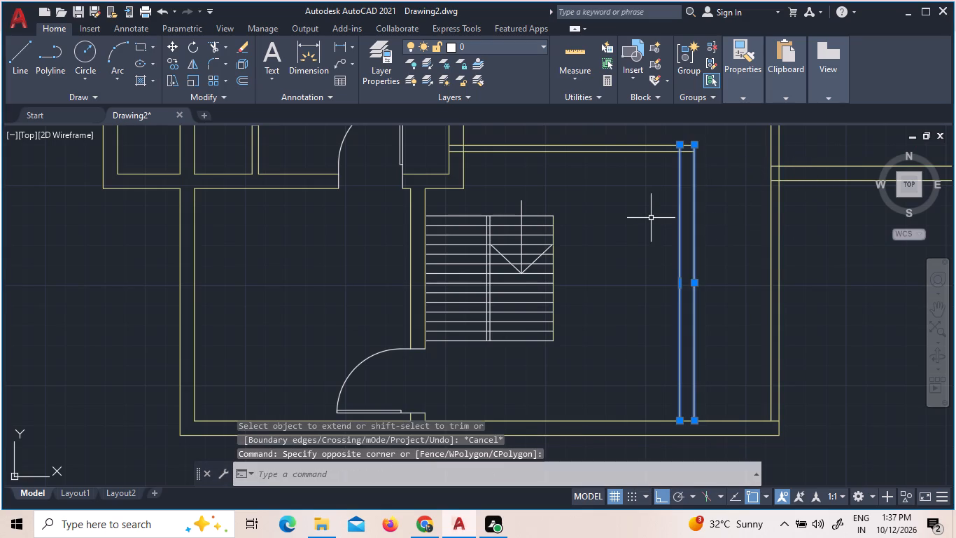
key("Delete")
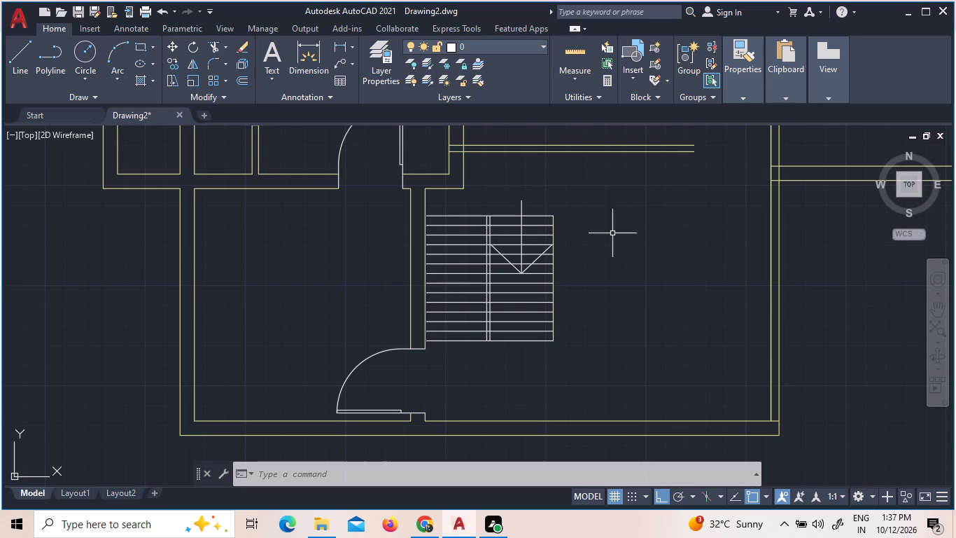
Extend the staircase's east edge line south to the south wall and north to the horizontal wall above the stairs.
left_click(554, 268)
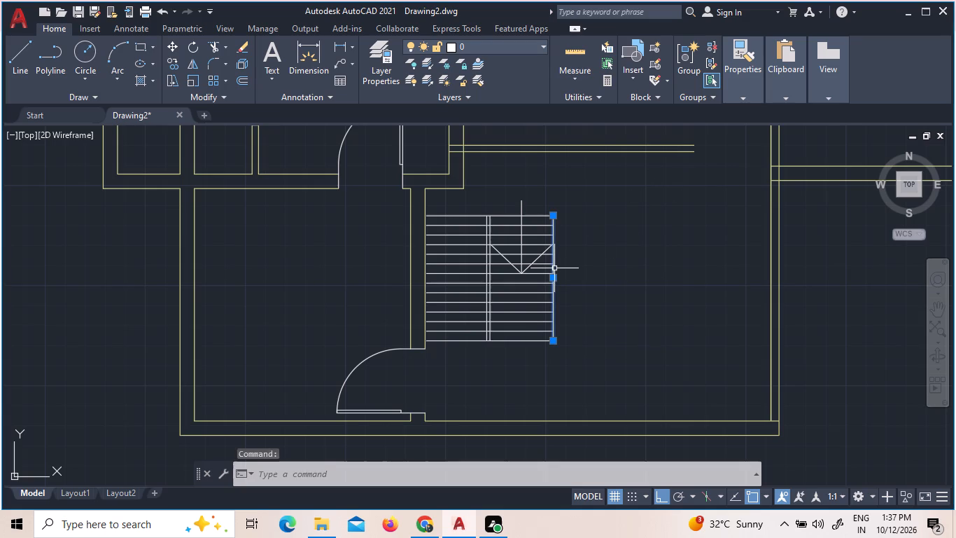
key("Escape")
type("ex")
key("space")
key("space")
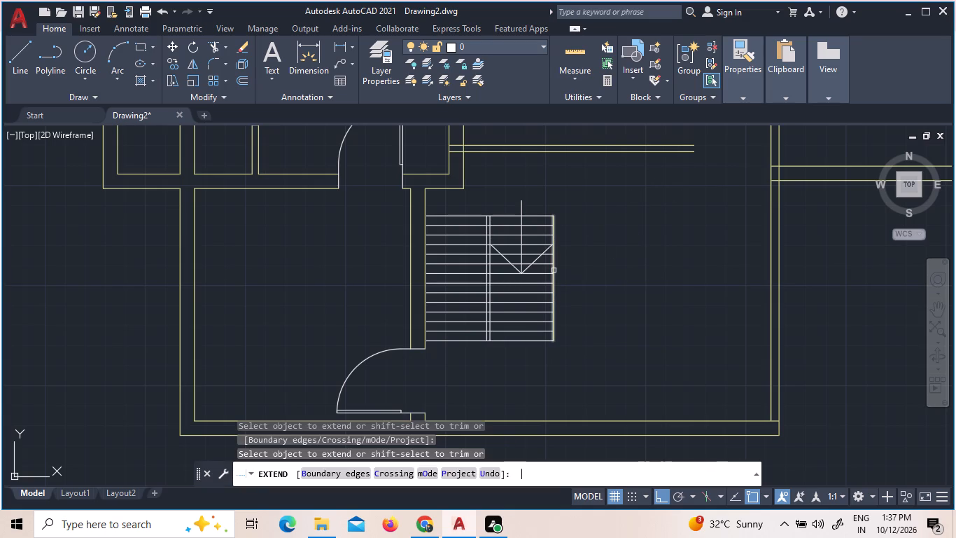
left_click(554, 270)
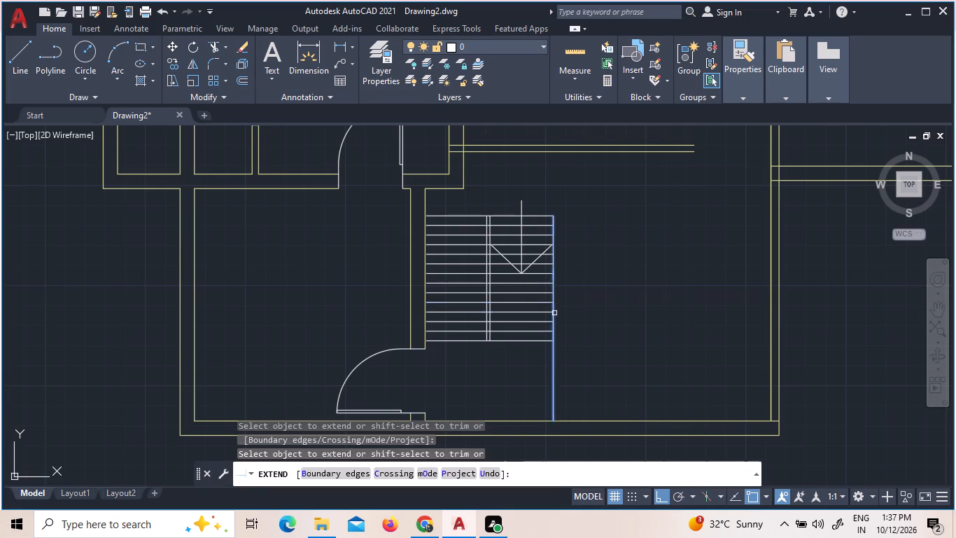
left_click(551, 338)
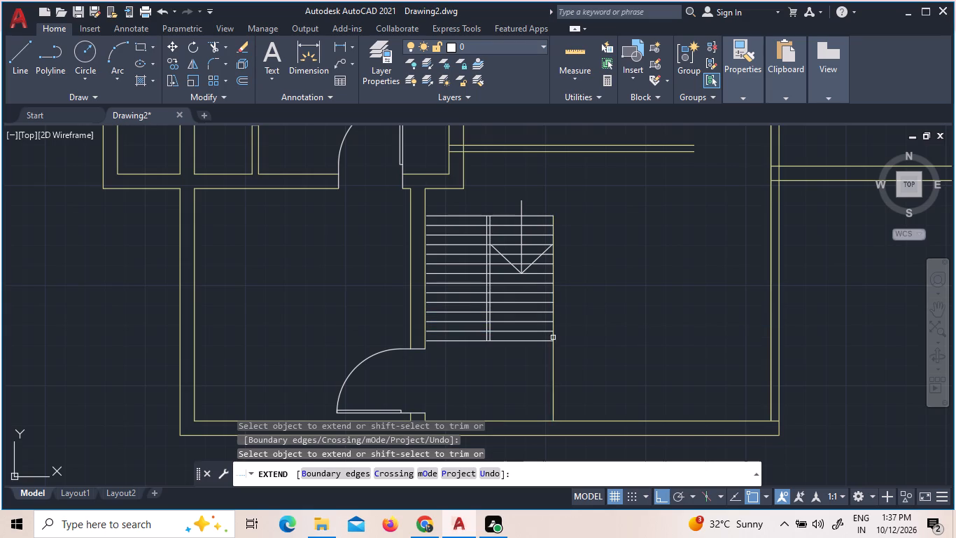
left_click(551, 221)
key("Escape")
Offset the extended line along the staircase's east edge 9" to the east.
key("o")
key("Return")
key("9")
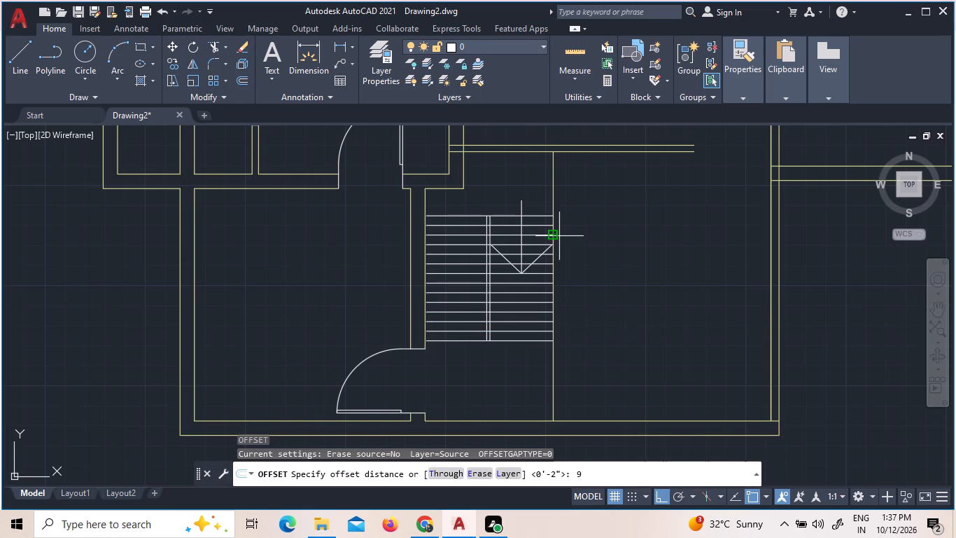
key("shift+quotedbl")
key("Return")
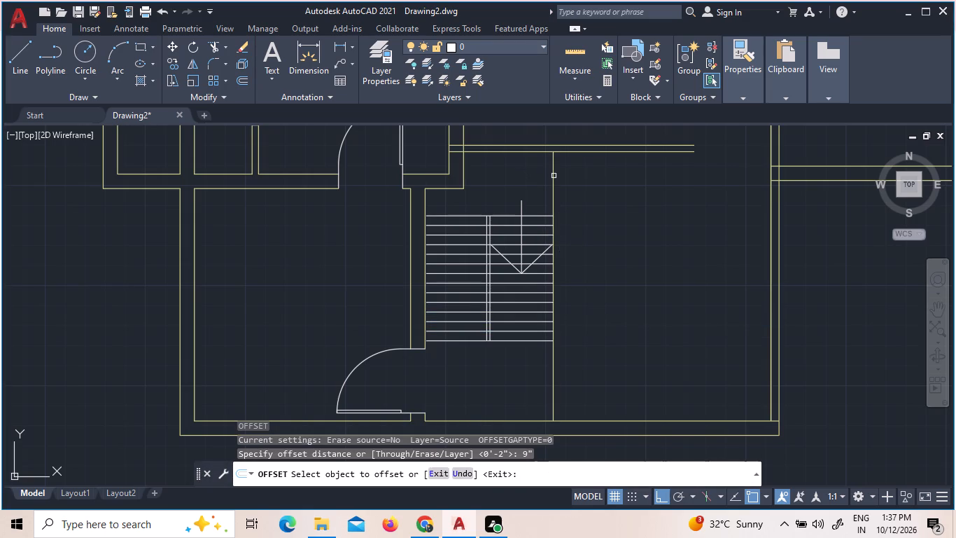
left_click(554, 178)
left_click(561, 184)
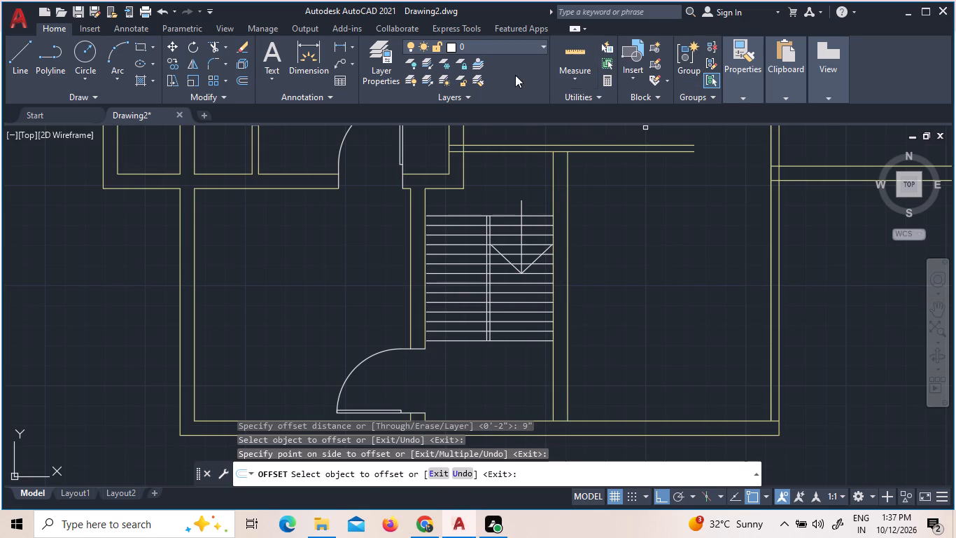
Quick-measure the room between the new stair wall and the house's east wall.
left_click(563, 50)
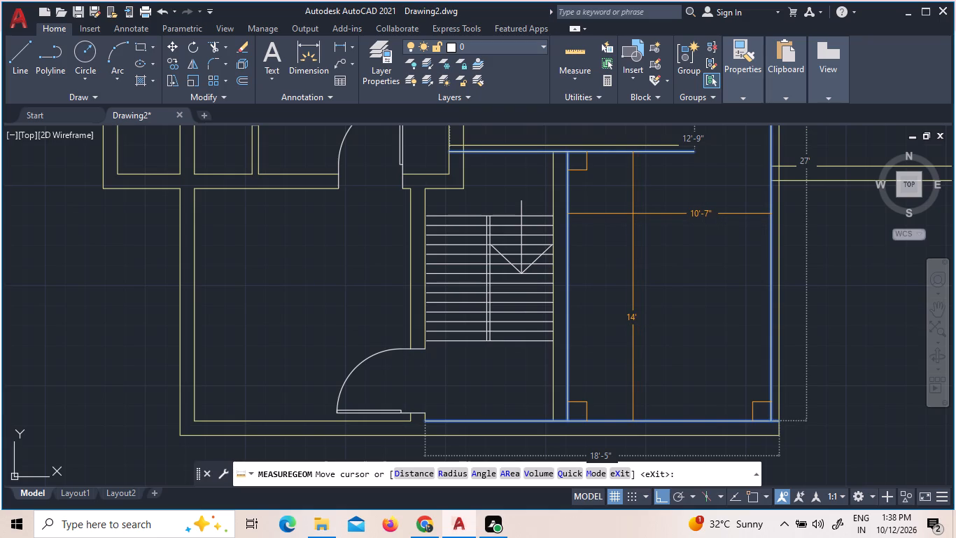
key("Escape")
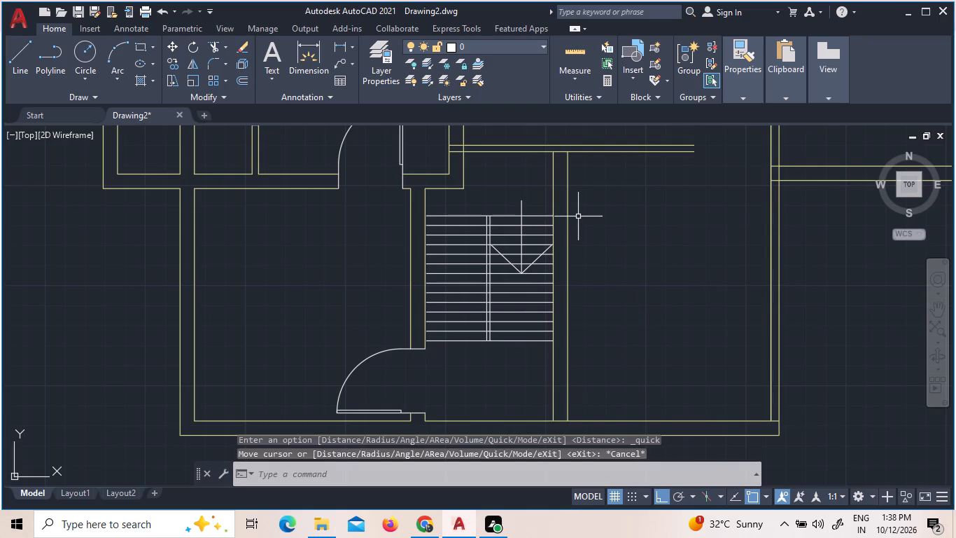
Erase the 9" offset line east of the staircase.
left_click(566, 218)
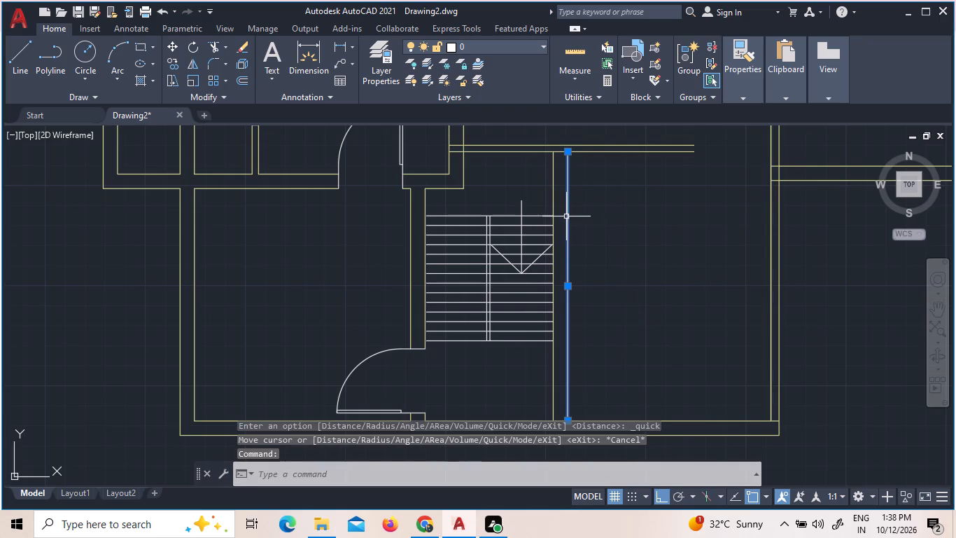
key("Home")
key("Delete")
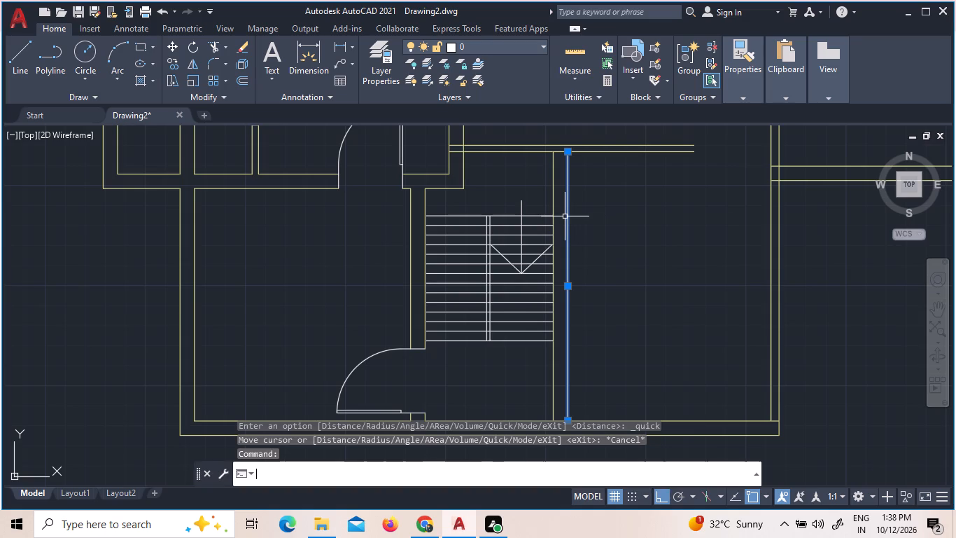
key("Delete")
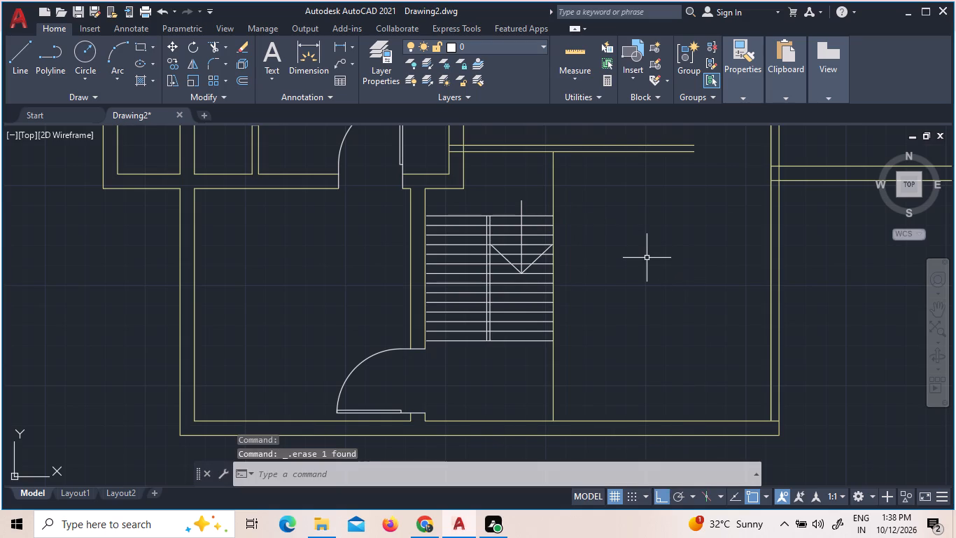
Offset the line along the staircase's east edge 5" to the east to form the stair wall.
key("o")
key("Return")
type("5\"")
key("Return")
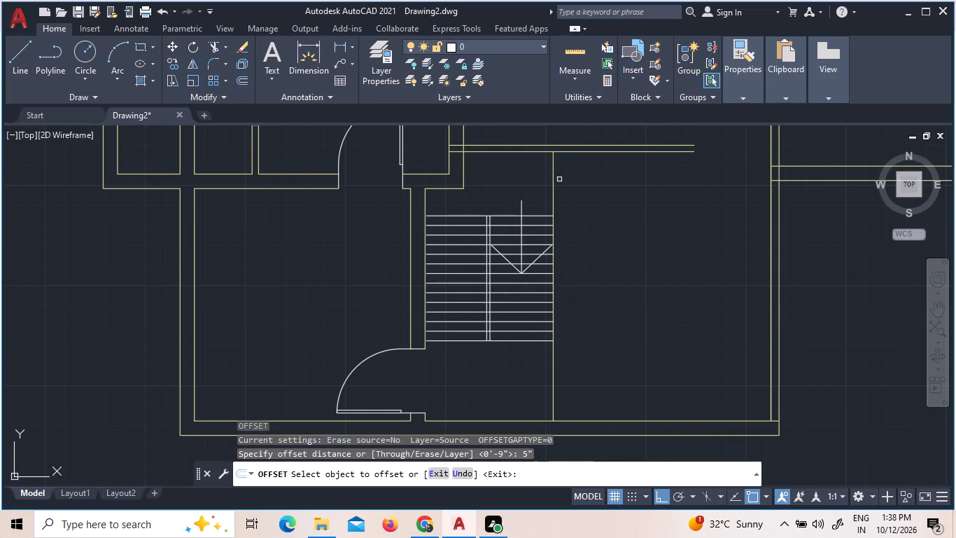
left_click(554, 191)
left_click(564, 196)
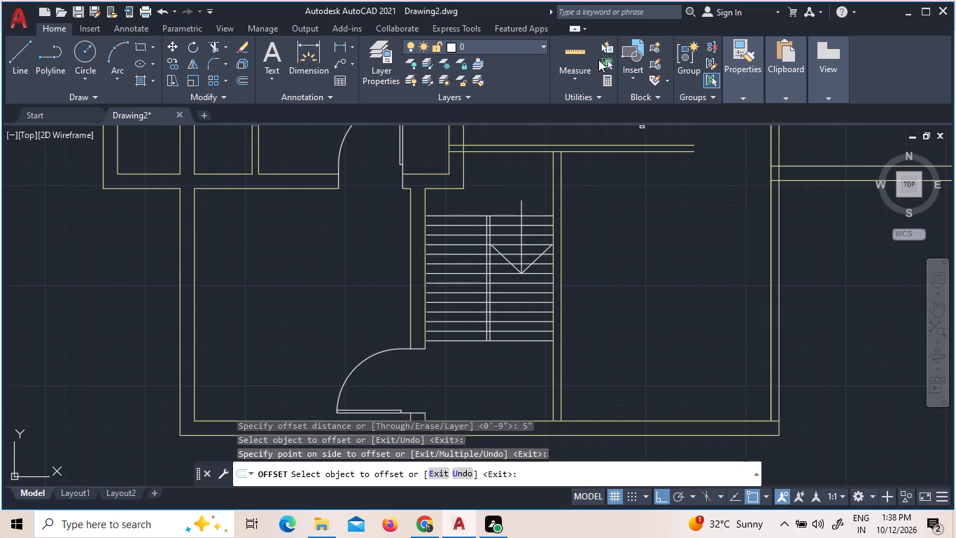
Quick-measure the room east of the 5" stair wall.
left_click(570, 46)
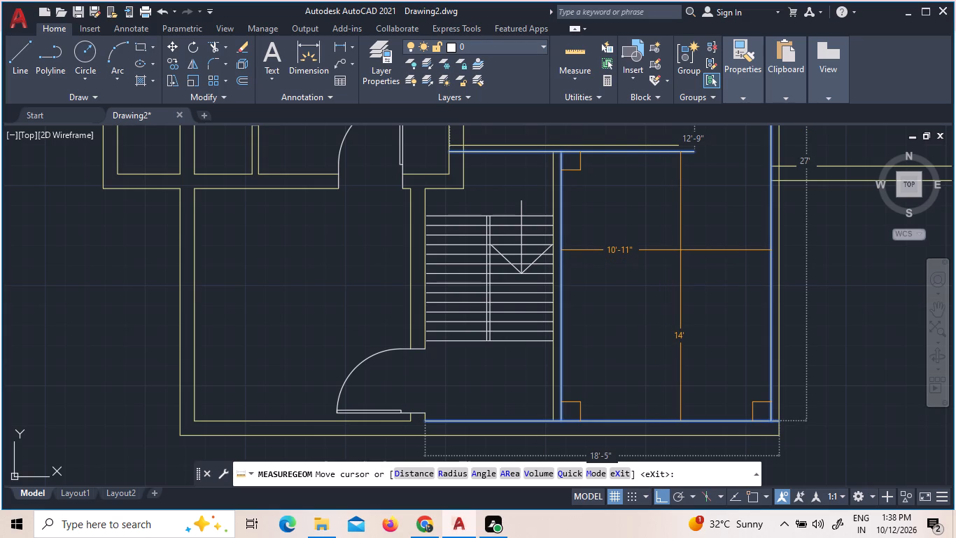
scroll(680, 250, "down", 2)
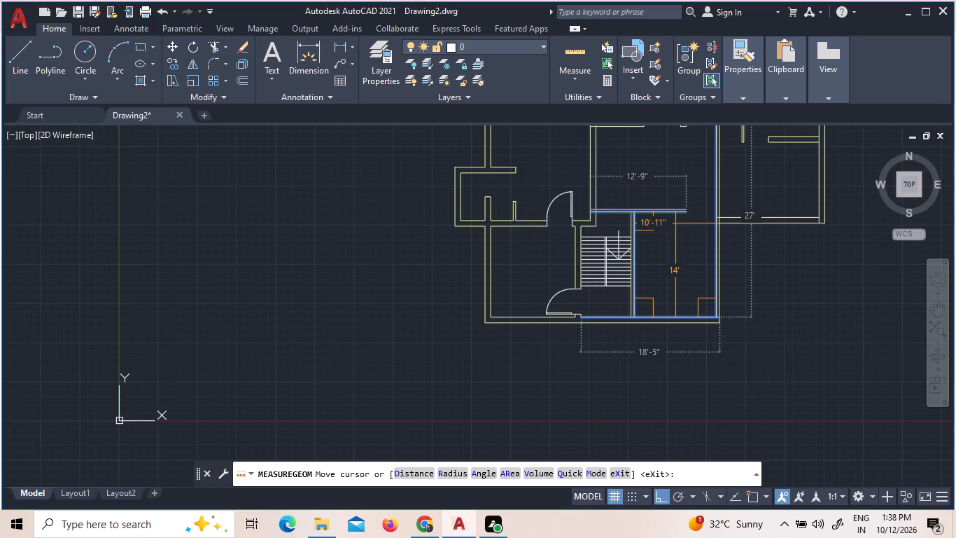
key("Escape")
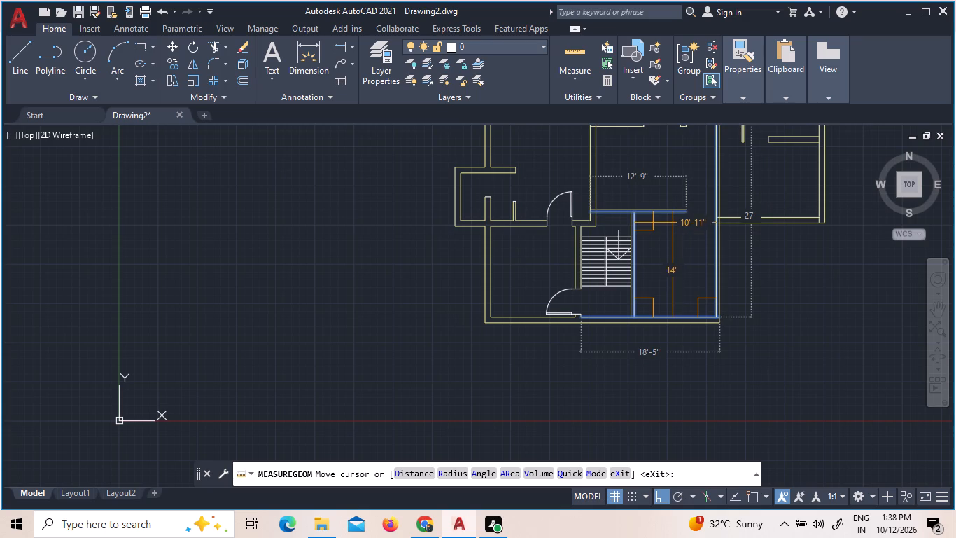
Extend both lines of the horizontal wall north of the stairs east to the east wall with a fence.
type("ex")
key("space")
key("space")
left_click(671, 225)
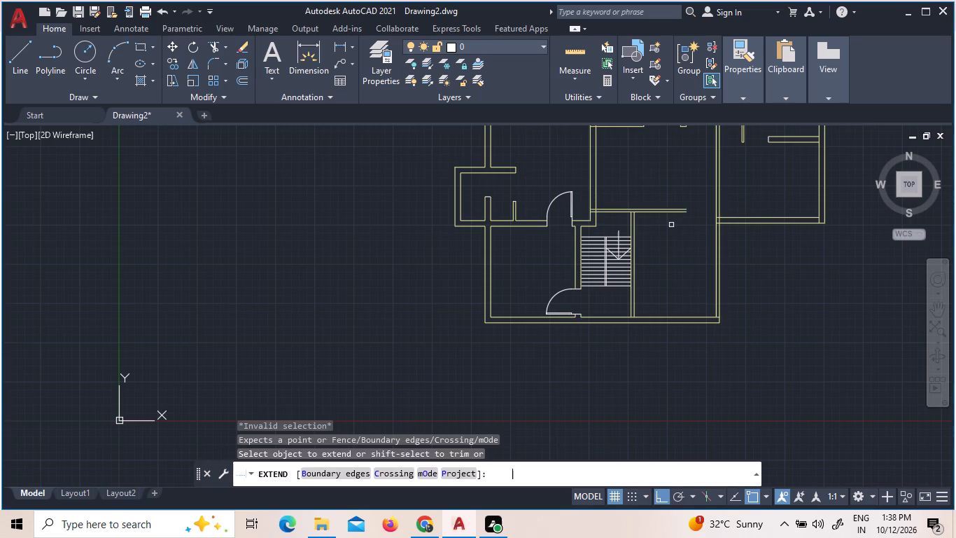
left_click(645, 182)
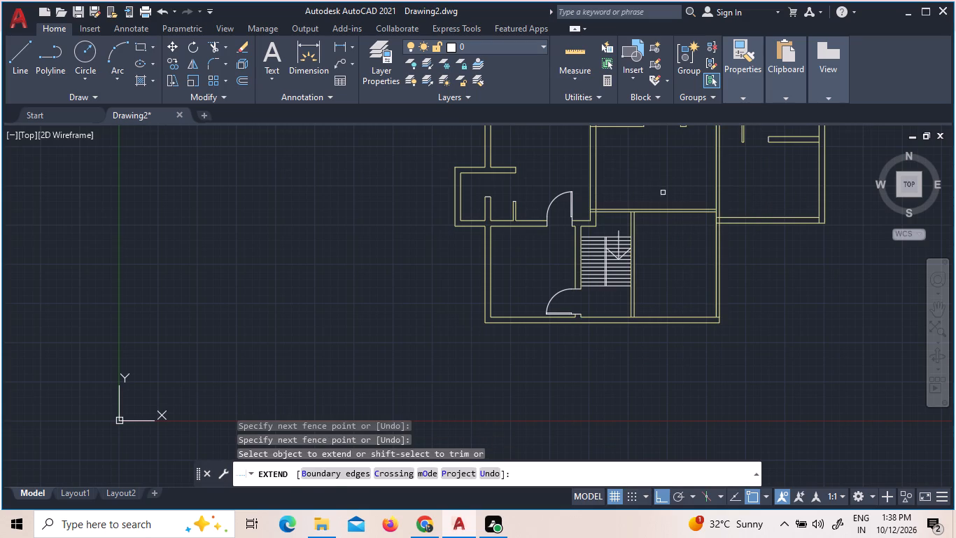
key("Escape")
Trim the overlapping wall segments where the east room's south wall meets the vertical wall, leaving an open junction.
scroll(722, 216, "up", 2)
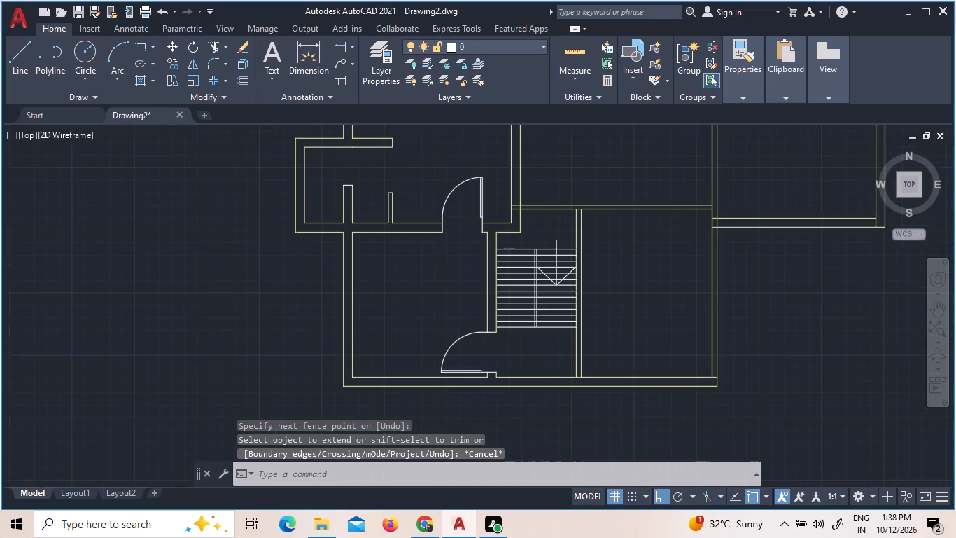
scroll(722, 216, "up", 2)
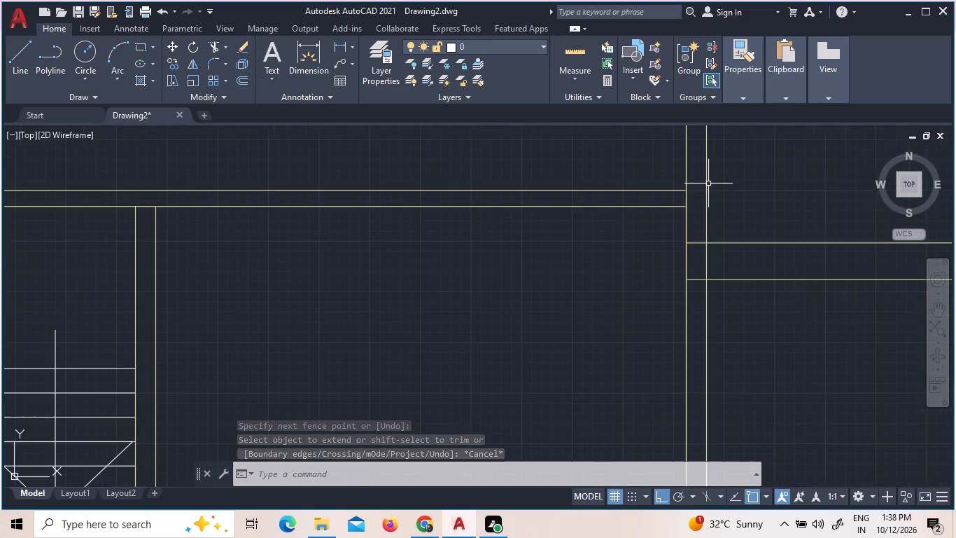
type("tr")
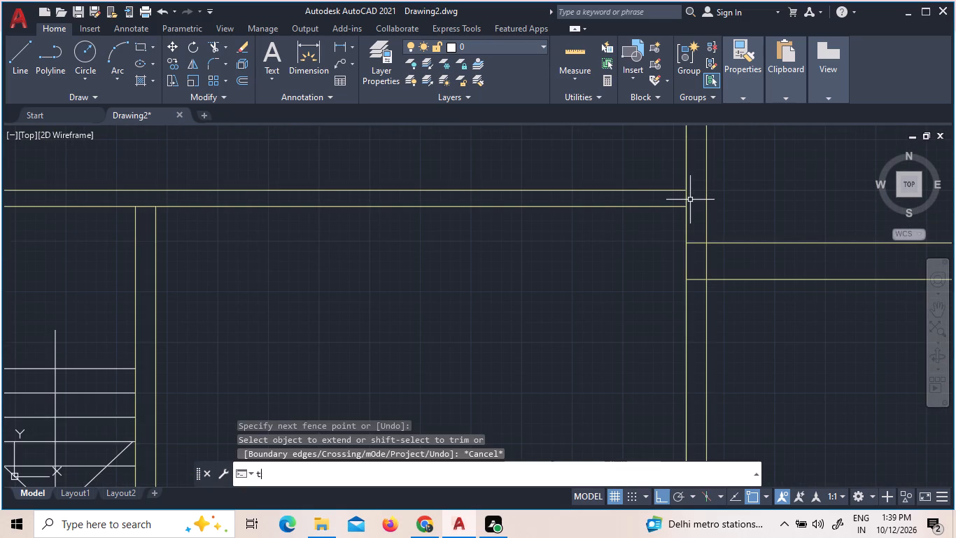
key("space")
left_click(690, 200)
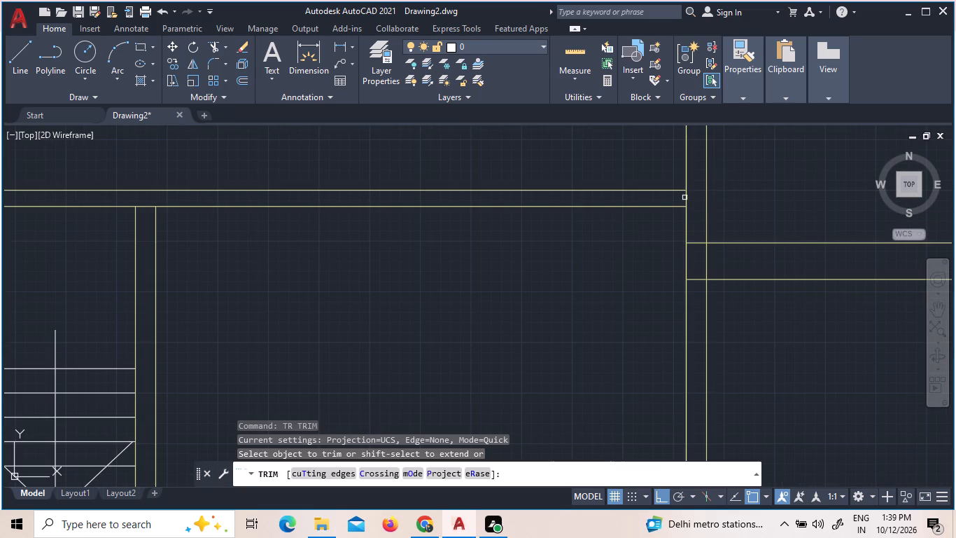
left_click(684, 198)
left_click(694, 244)
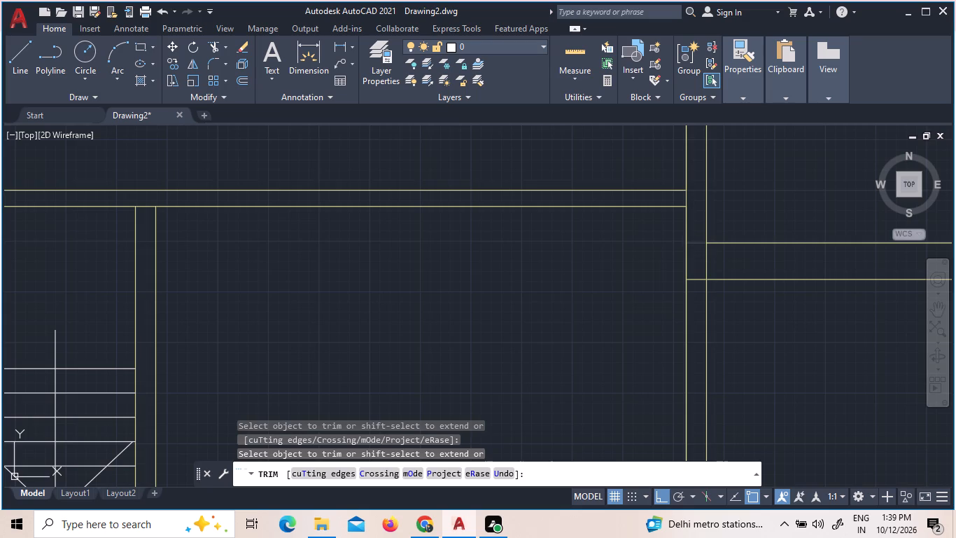
left_click(706, 256)
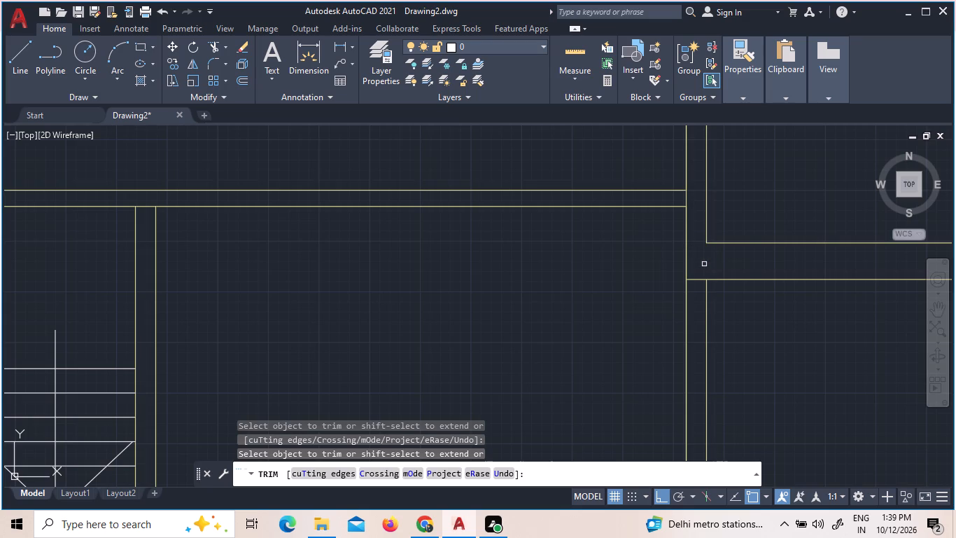
left_click(696, 281)
Trim the lower line of the horizontal wall north of the stairs from the west wall to the stair wall's east face.
scroll(802, 270, "down", 4)
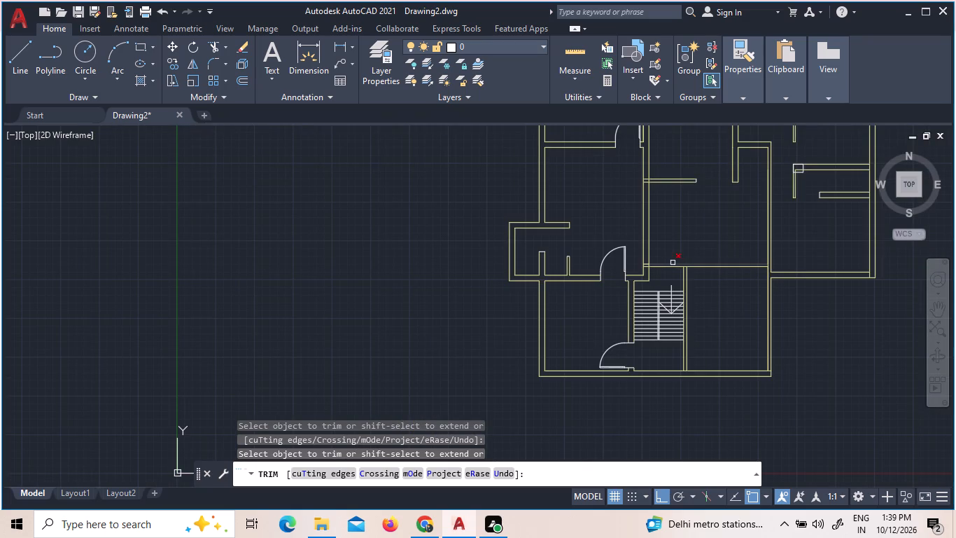
scroll(673, 263, "up", 2)
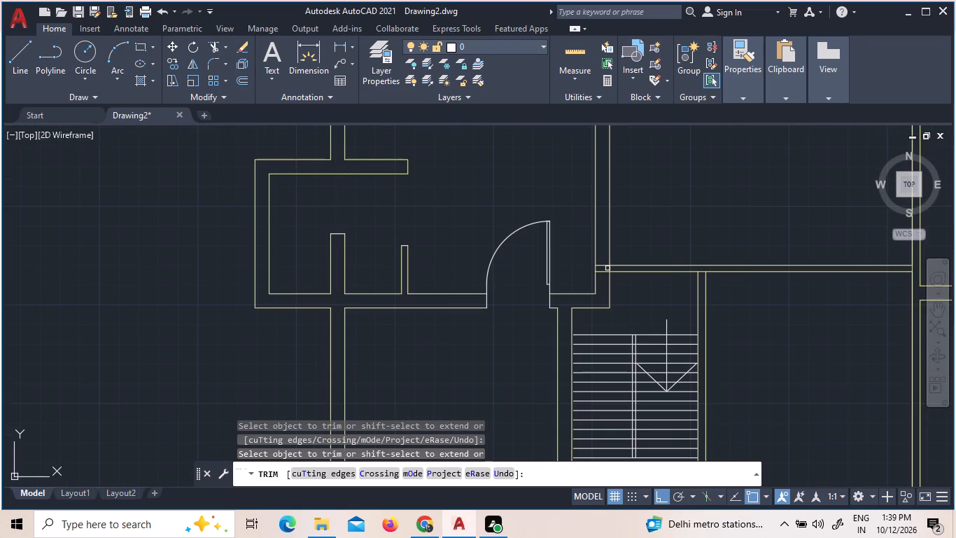
left_click(607, 271)
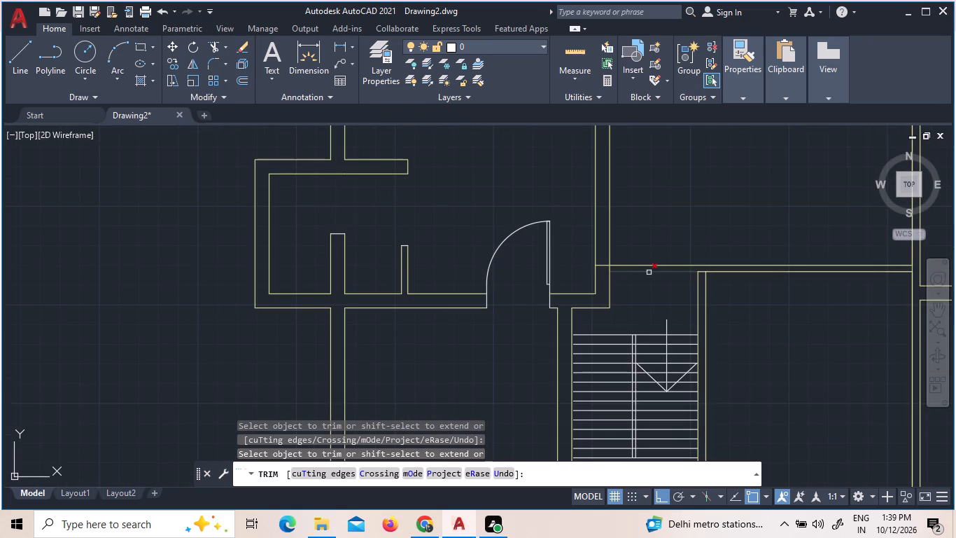
left_click(650, 270)
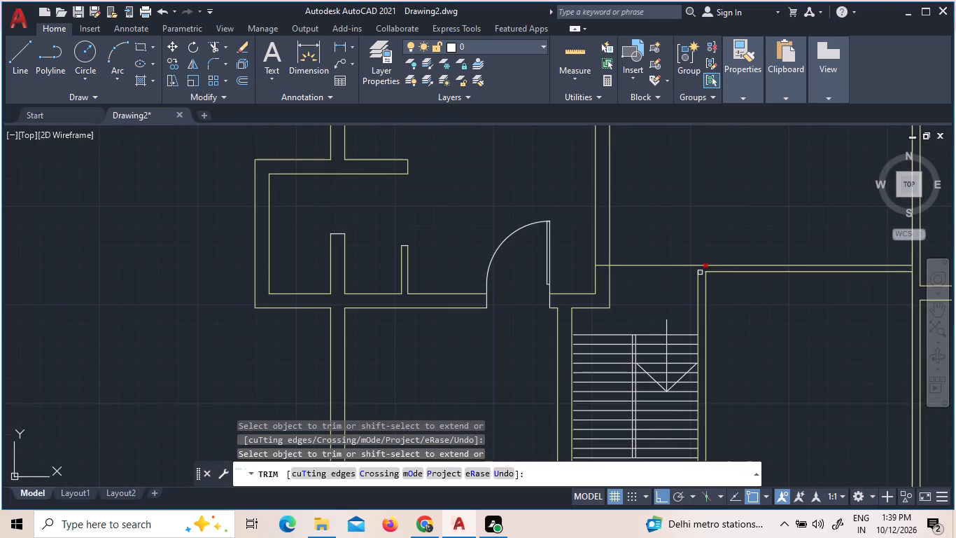
left_click(702, 273)
key("Escape")
Extend the west line of the stair's east wall north to the upper line of the horizontal wall.
key("e")
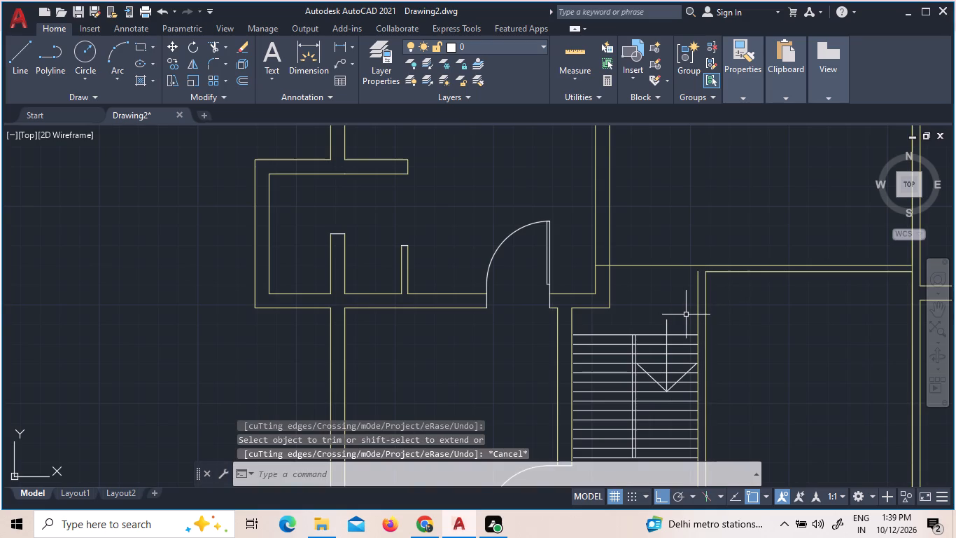
key("x")
key("b")
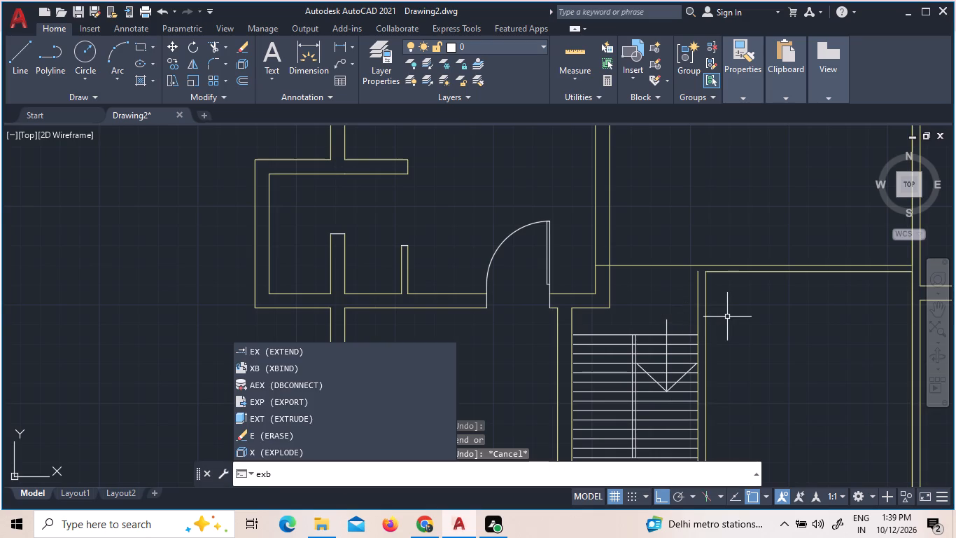
key("BackSpace")
key("space")
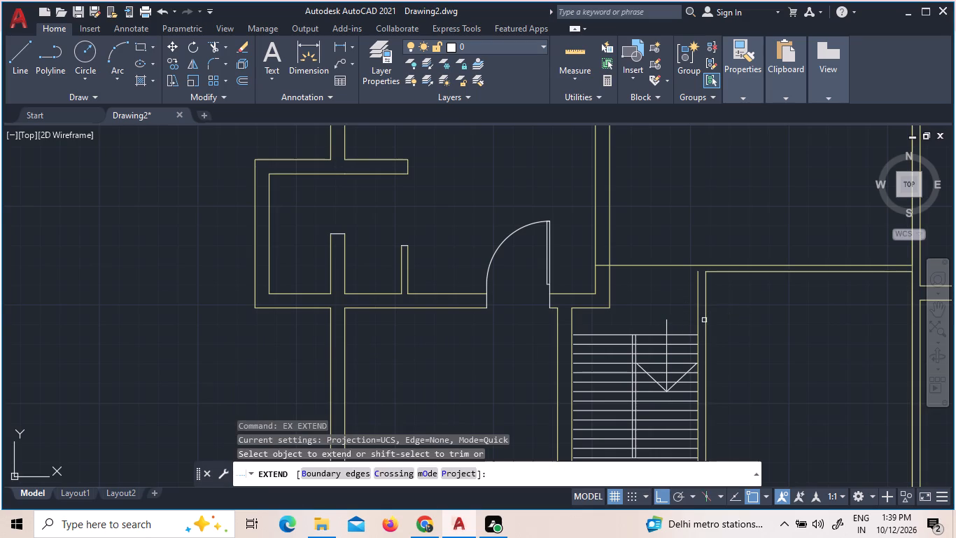
left_click(698, 315)
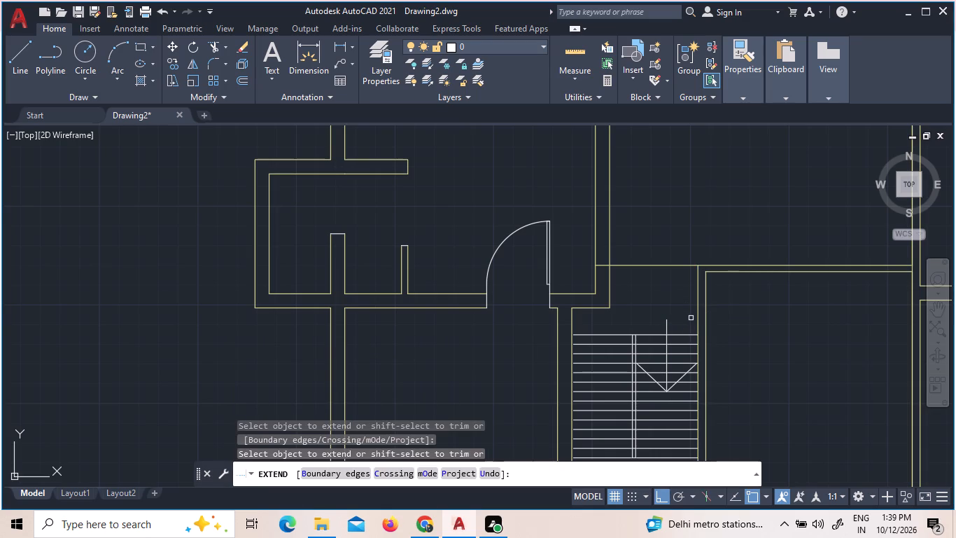
scroll(761, 310, "down", 2)
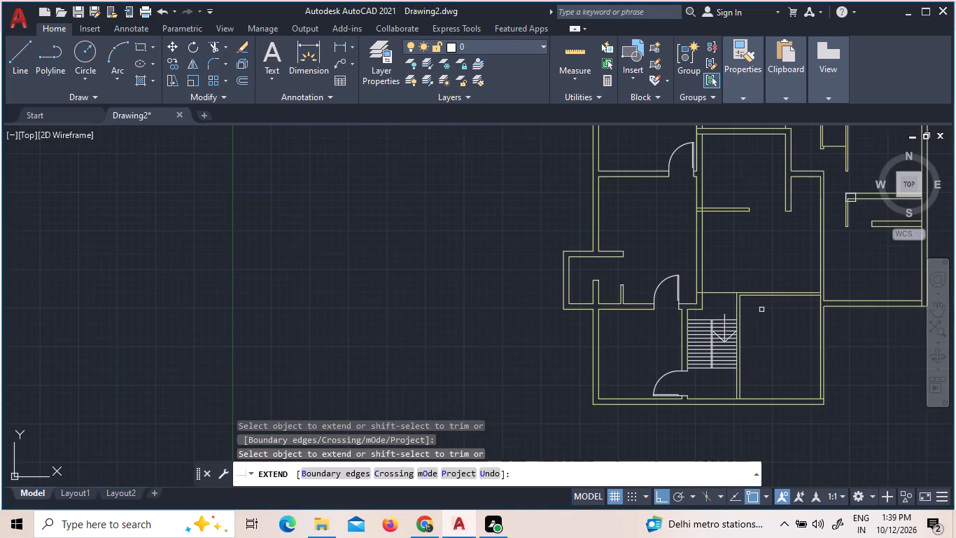
scroll(801, 277, "up", 1)
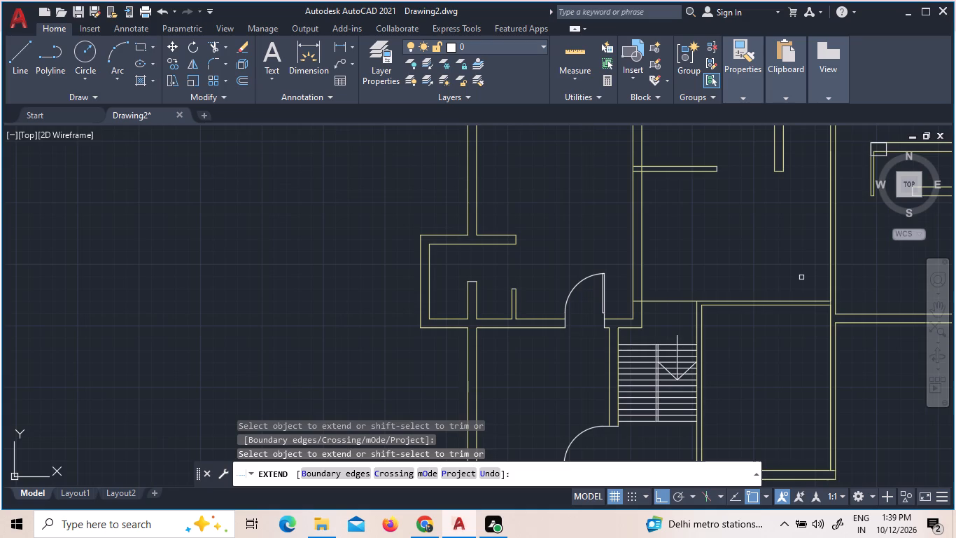
scroll(817, 285, "down", 3)
scroll(790, 184, "up", 2)
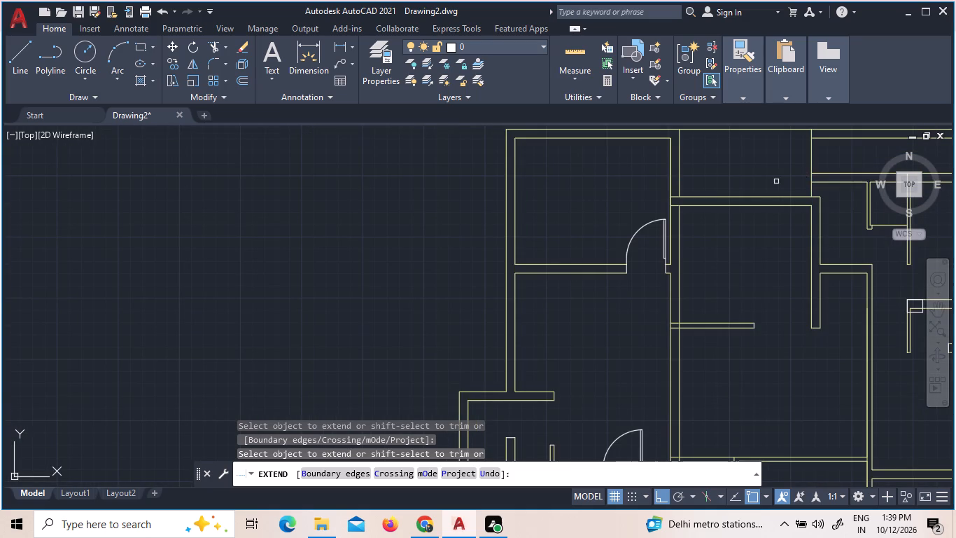
key("Escape")
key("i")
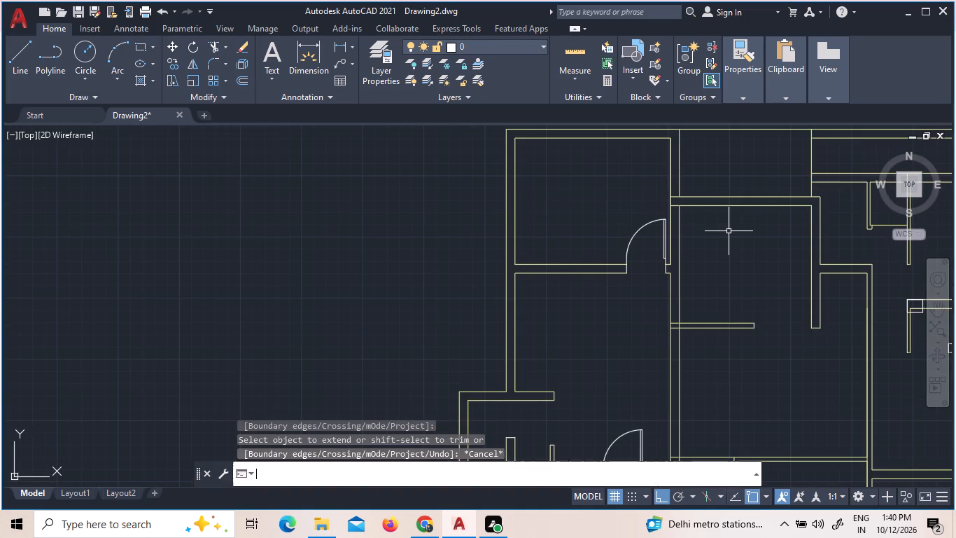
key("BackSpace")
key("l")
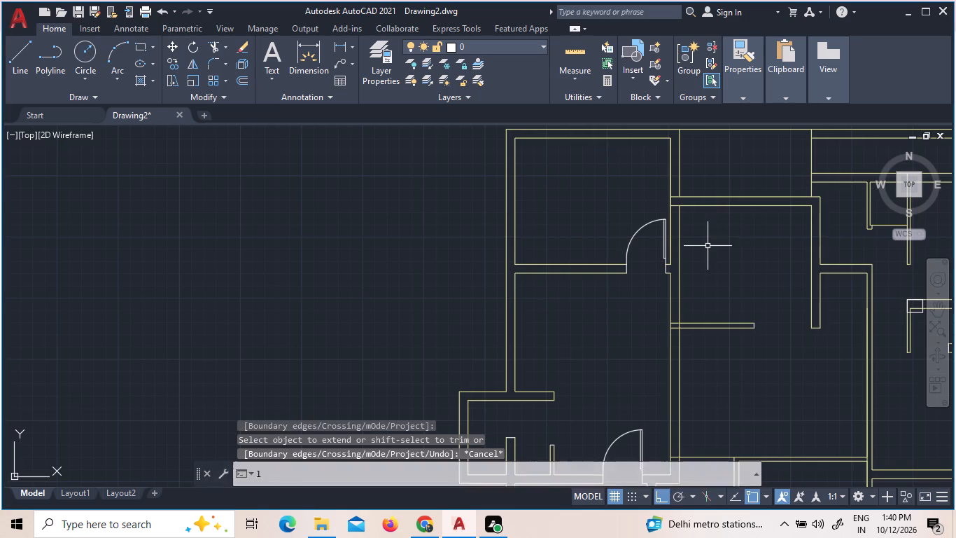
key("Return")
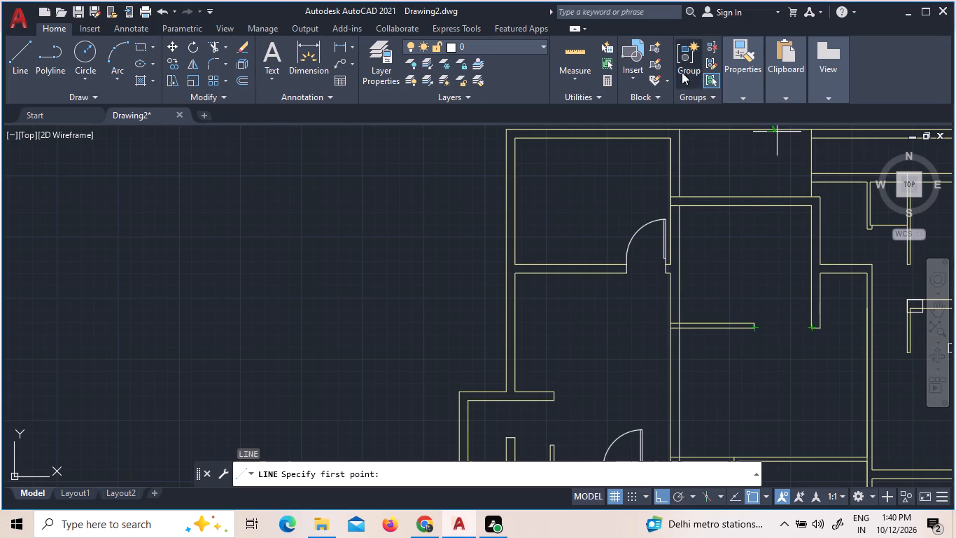
Quick-measure the space north of the 9" horizontal wall and the wall's clear length.
left_click(581, 57)
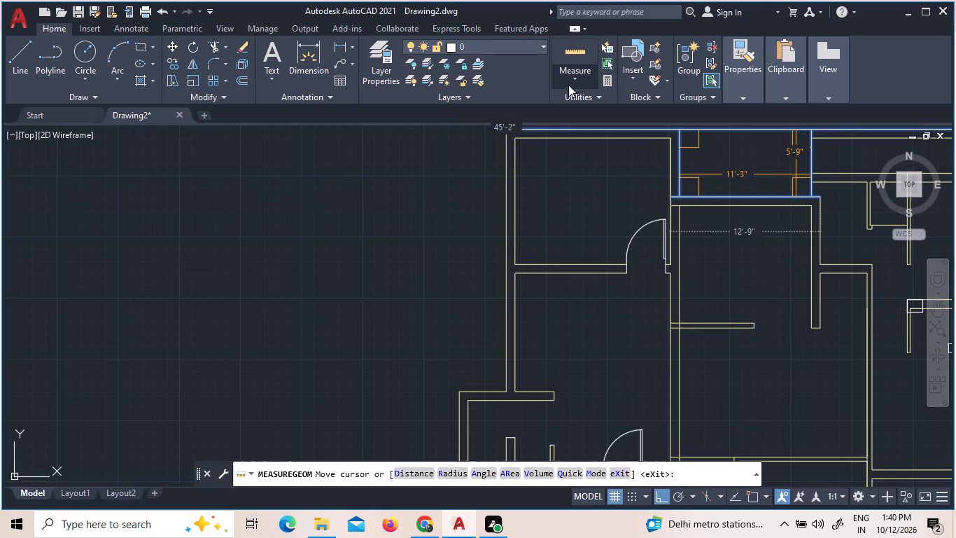
left_click(575, 63)
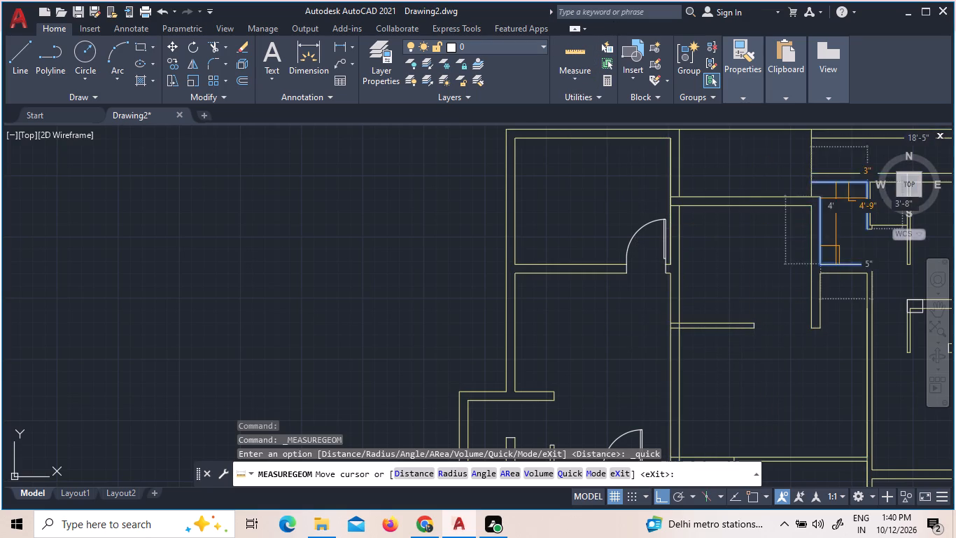
scroll(804, 191, "up", 3)
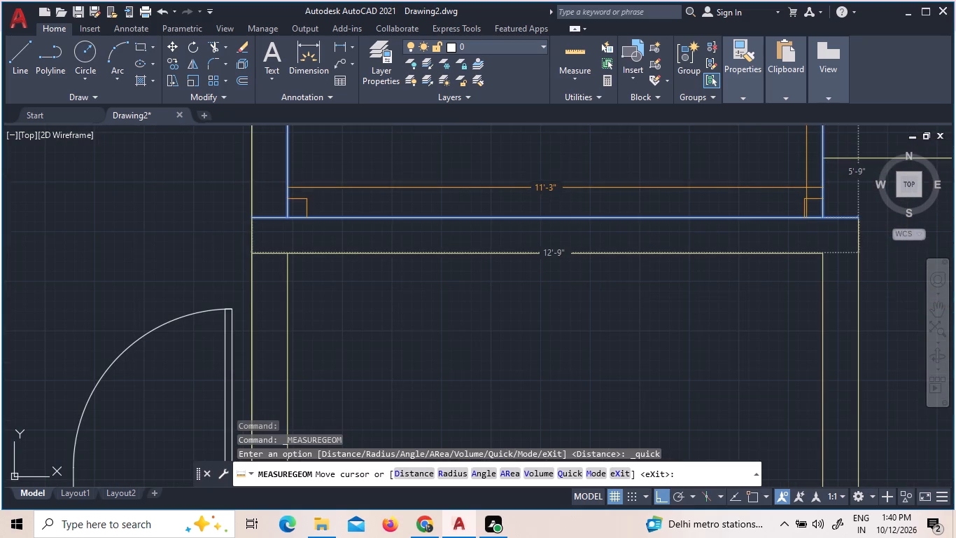
scroll(806, 188, "down", 1)
Draw a short closing line across the thickness of the upper horizontal wall where it meets the east vertical wall.
left_click(20, 60)
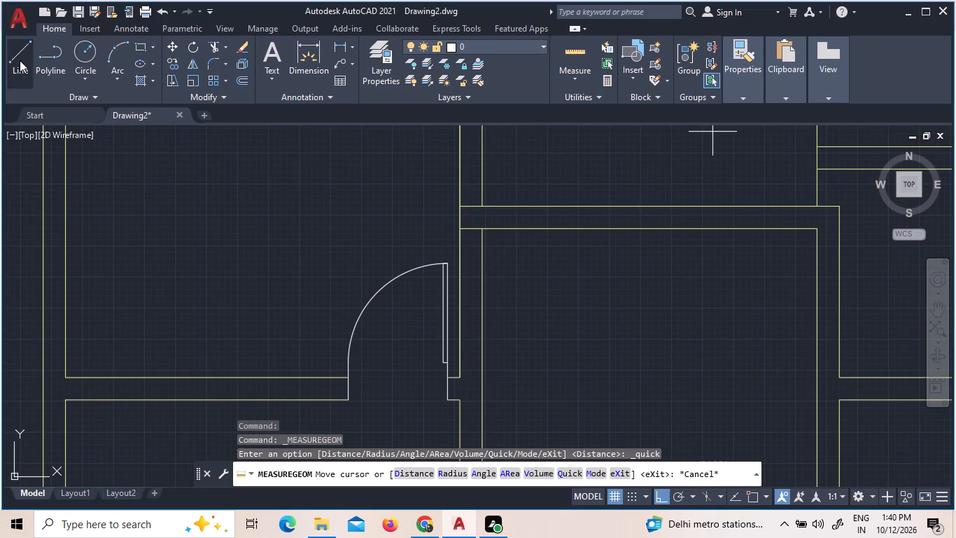
left_click(816, 207)
left_click(820, 230)
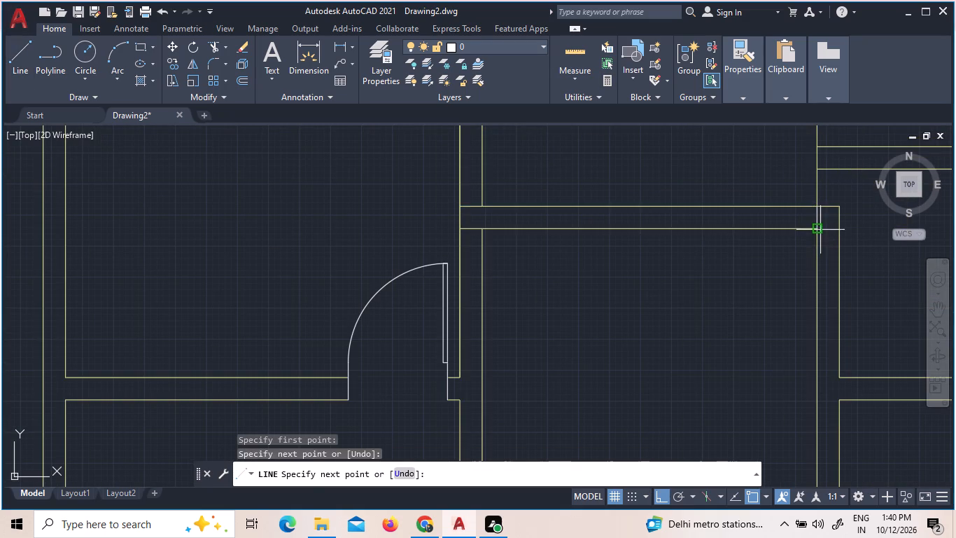
key("Escape")
key("Escape")
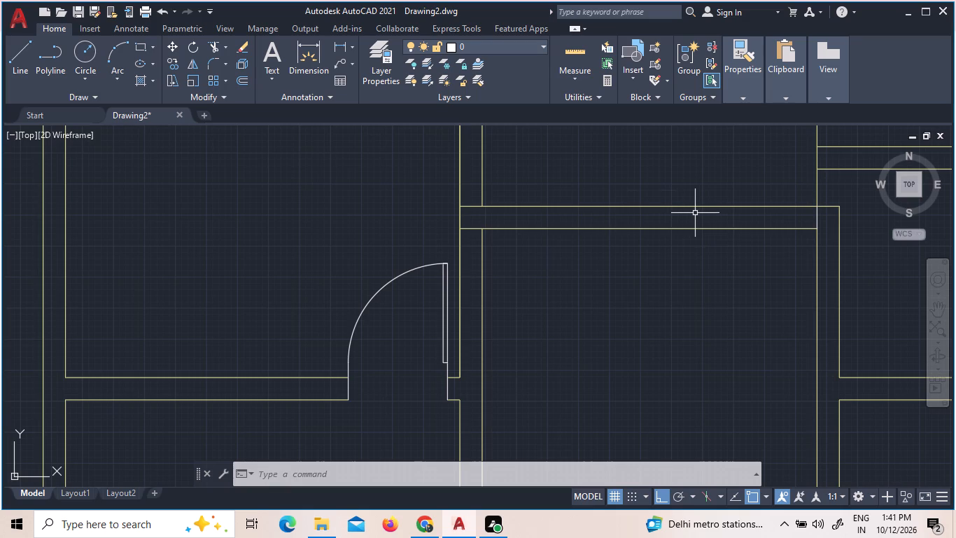
key("Escape")
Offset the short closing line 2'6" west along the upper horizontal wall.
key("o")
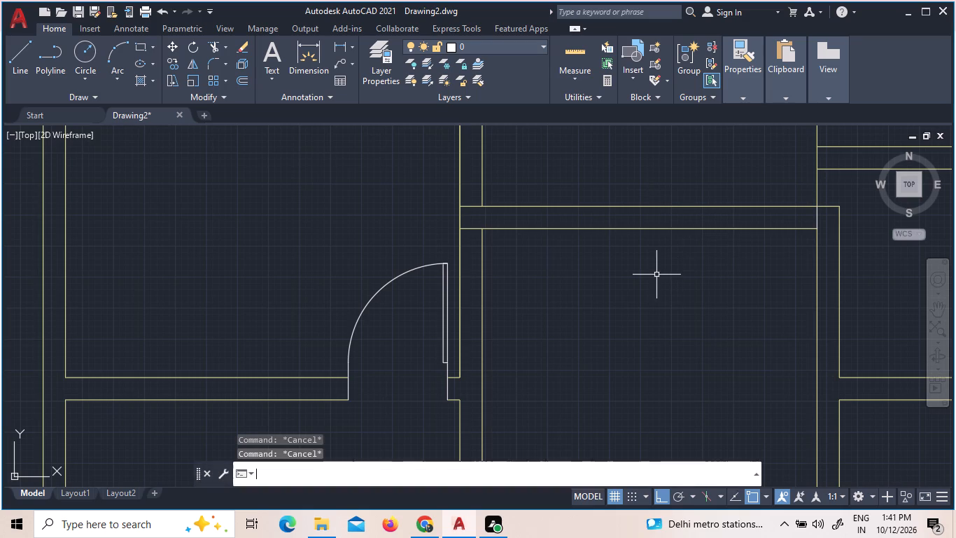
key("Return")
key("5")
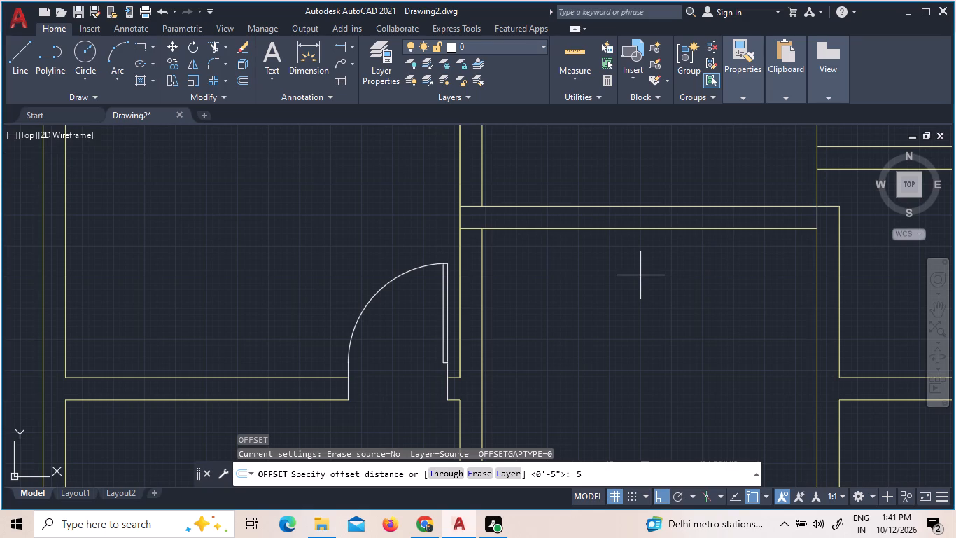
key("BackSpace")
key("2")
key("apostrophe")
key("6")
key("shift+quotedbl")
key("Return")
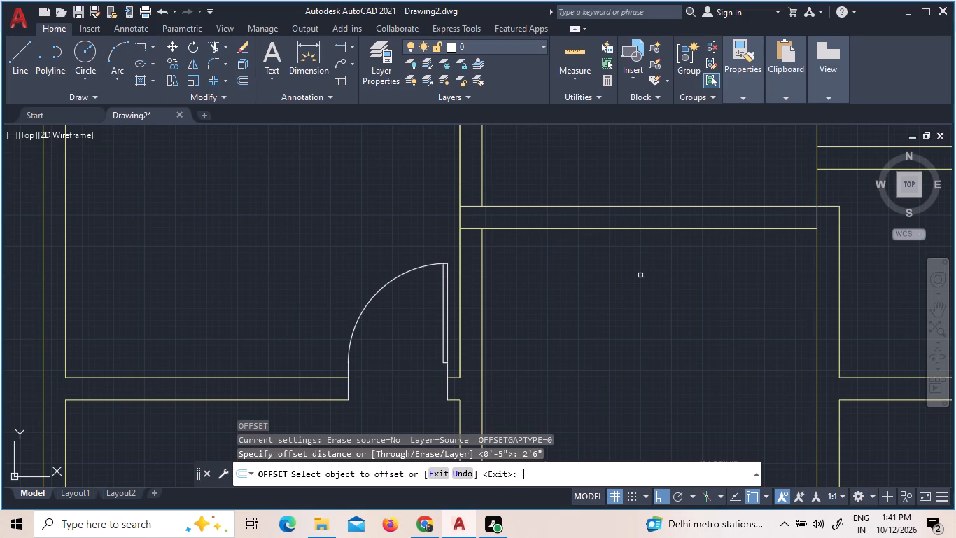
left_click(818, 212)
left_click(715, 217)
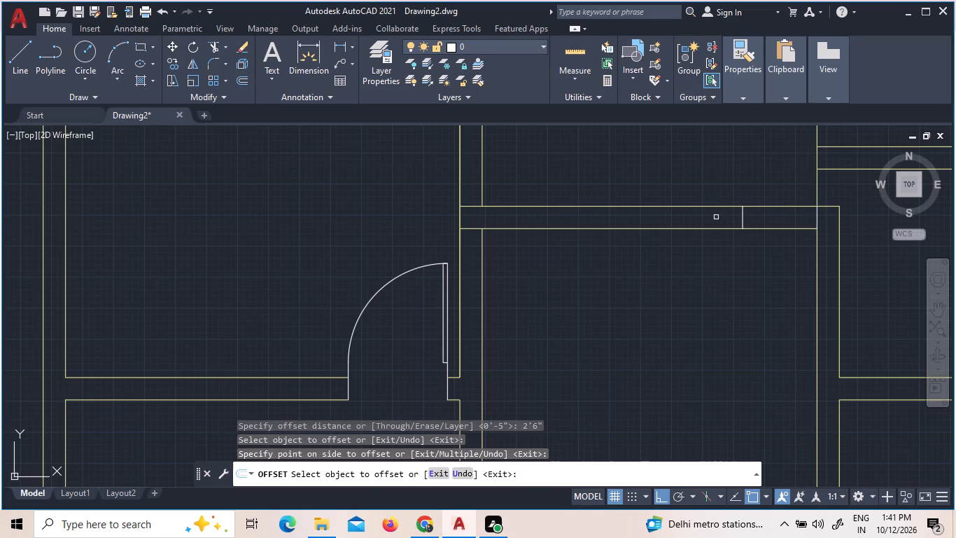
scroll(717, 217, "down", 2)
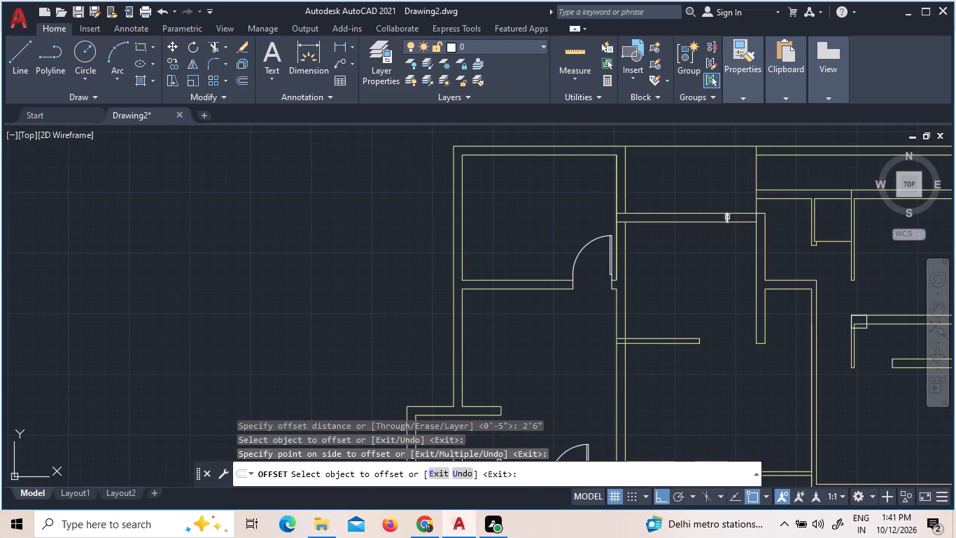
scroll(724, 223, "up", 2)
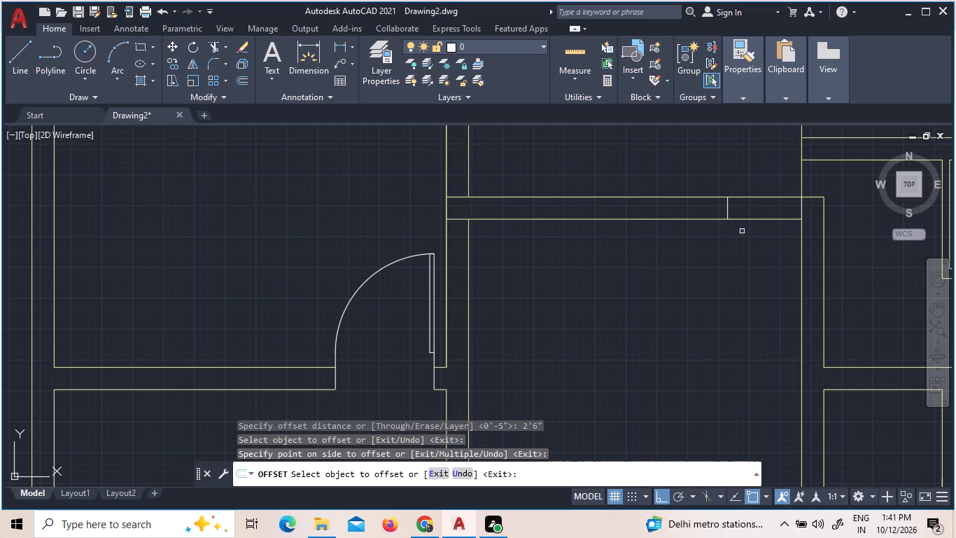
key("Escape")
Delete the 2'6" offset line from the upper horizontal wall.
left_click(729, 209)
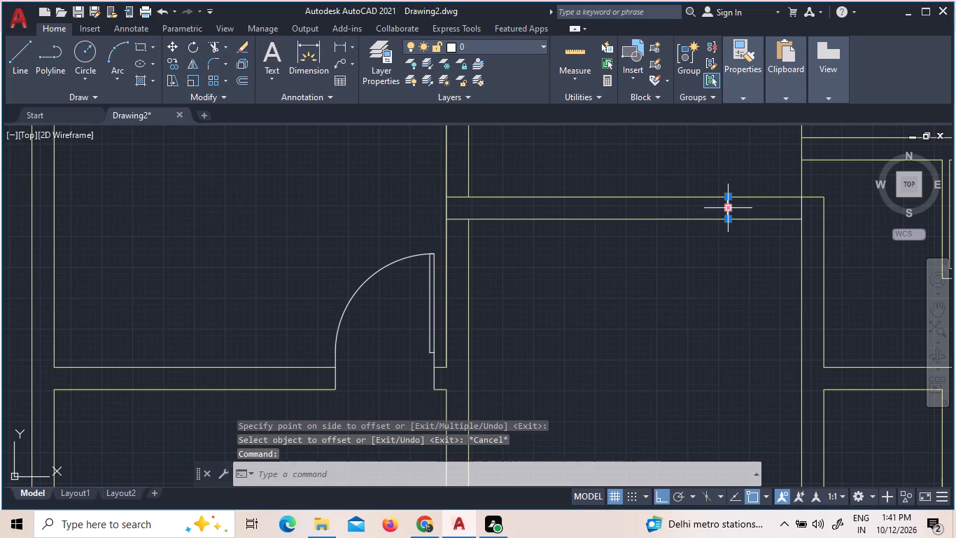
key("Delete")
Offset the short closing line at the wall's east junction 3' west along the upper horizontal wall.
key("o")
key("Return")
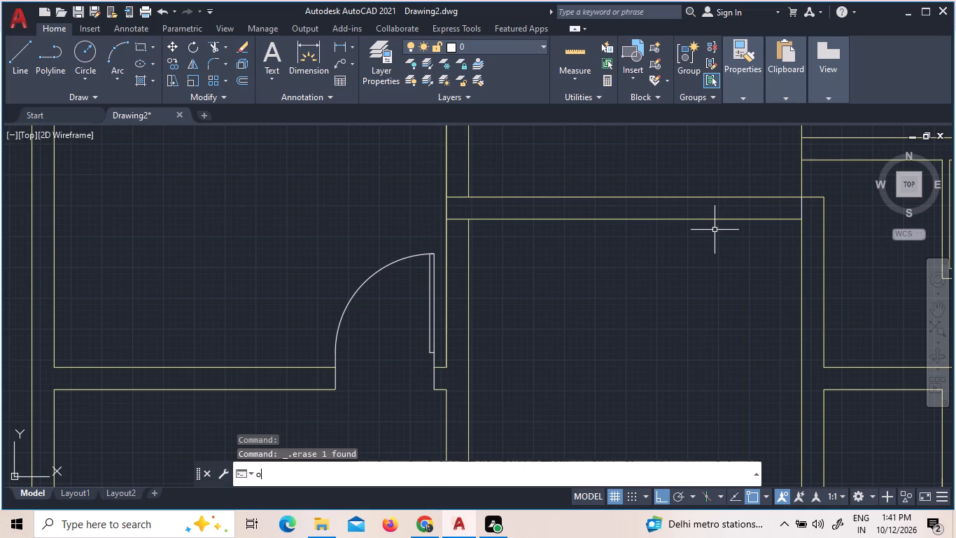
key("3")
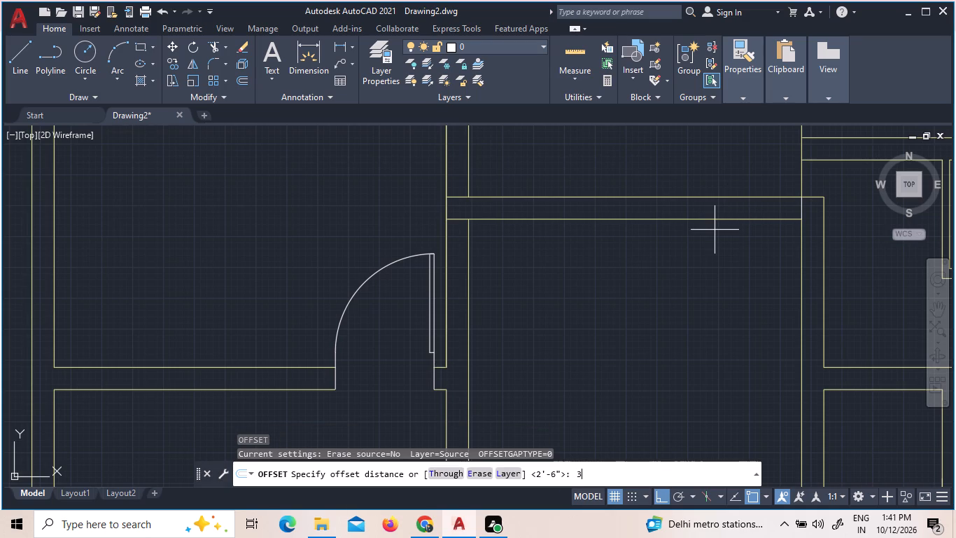
key("apostrophe")
key("Return")
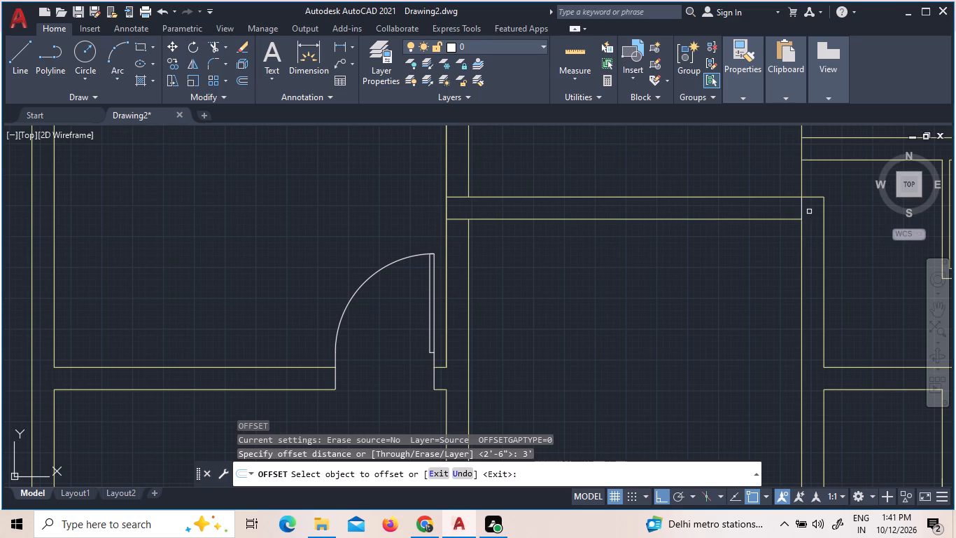
left_click(801, 210)
left_click(775, 211)
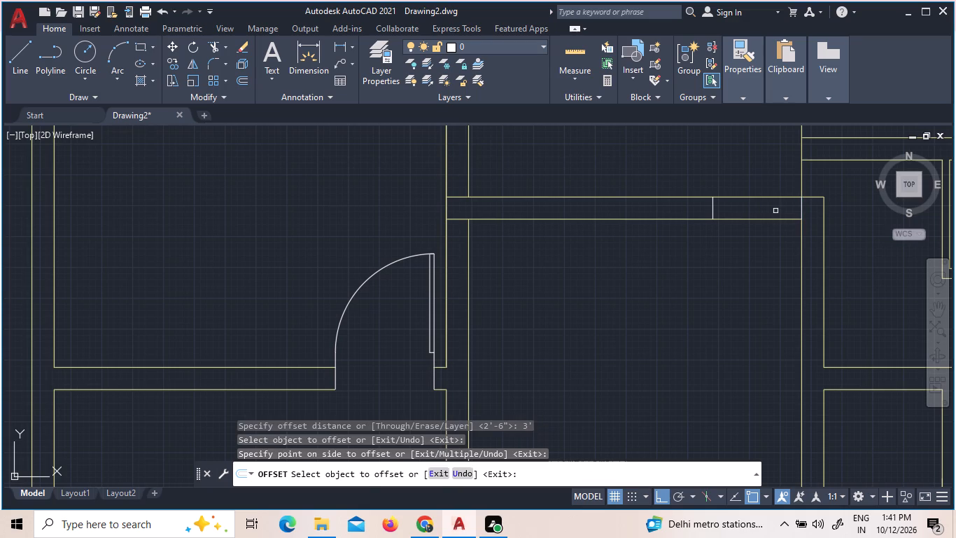
key("Escape")
key("Escape")
Trim both lines of the upper horizontal wall between the two short lines with a fence, leaving a 3' opening.
type("tr")
key("space")
key("space")
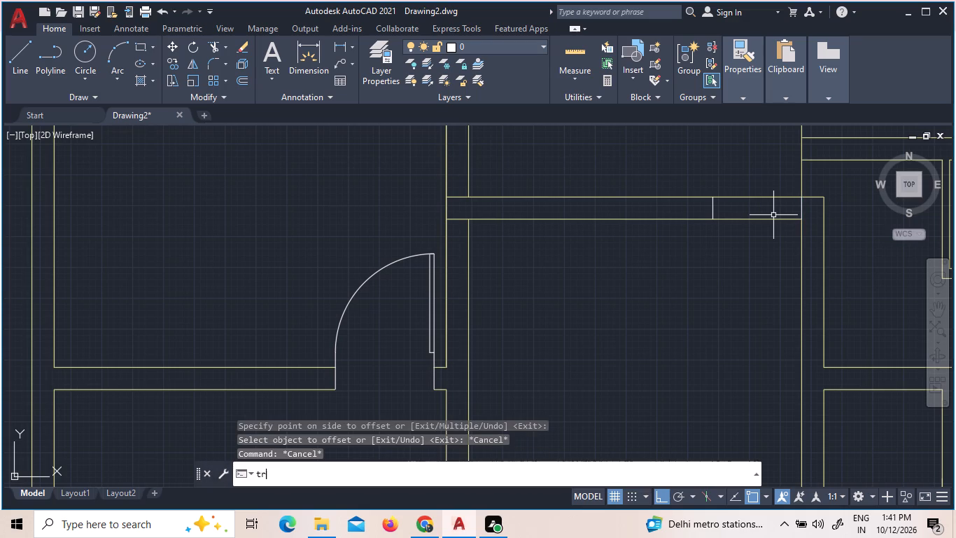
left_click(764, 267)
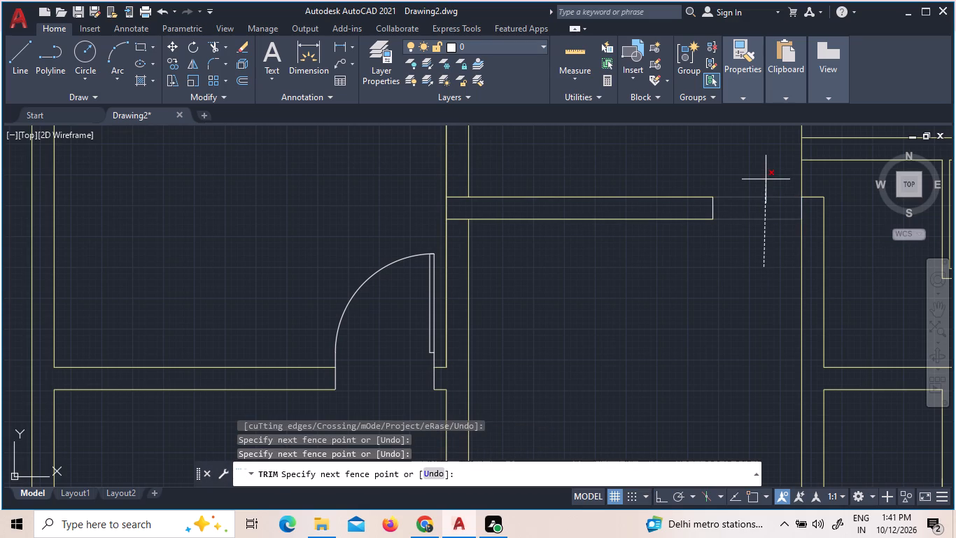
left_click(766, 179)
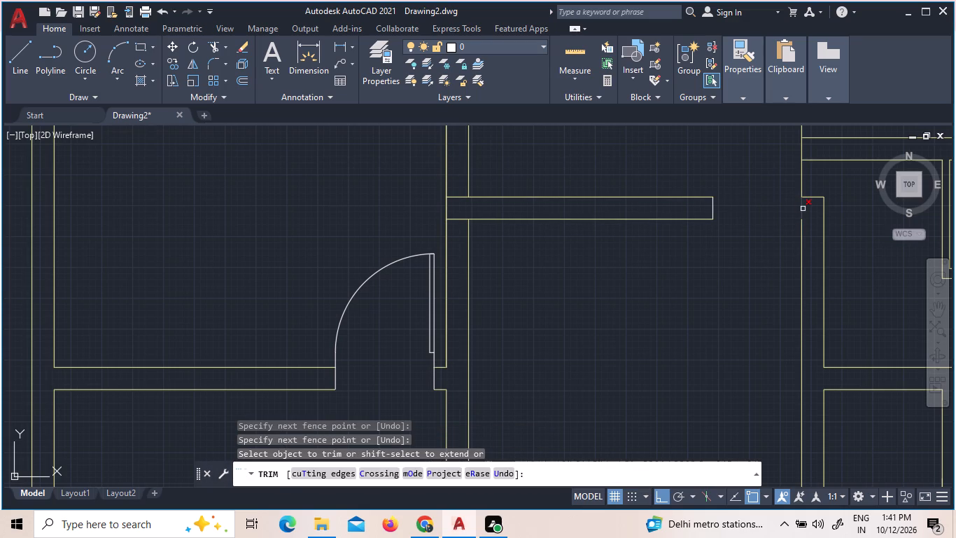
scroll(774, 210, "down", 2)
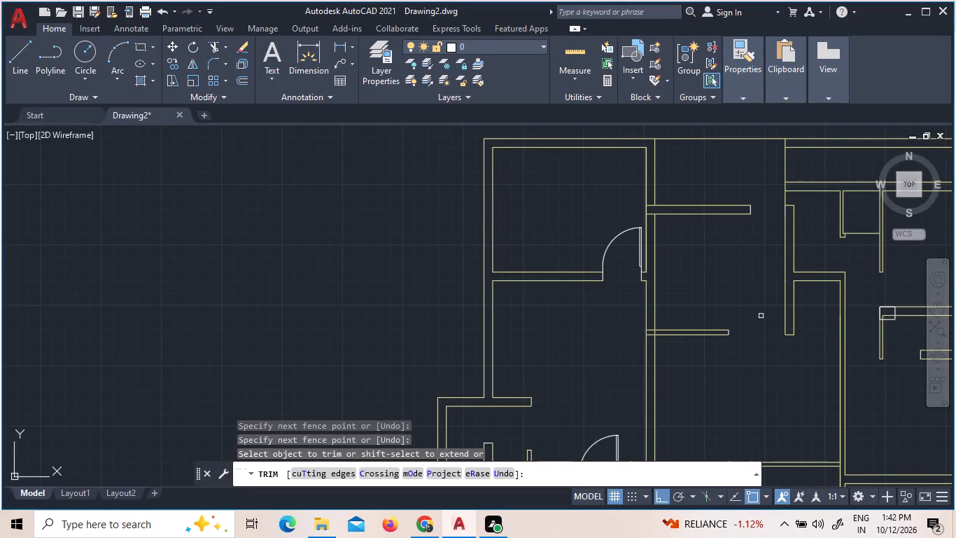
key("Escape")
key("Escape")
Extend both lines of the lower short horizontal wall east to the vertical wall, using a fence.
type("ex")
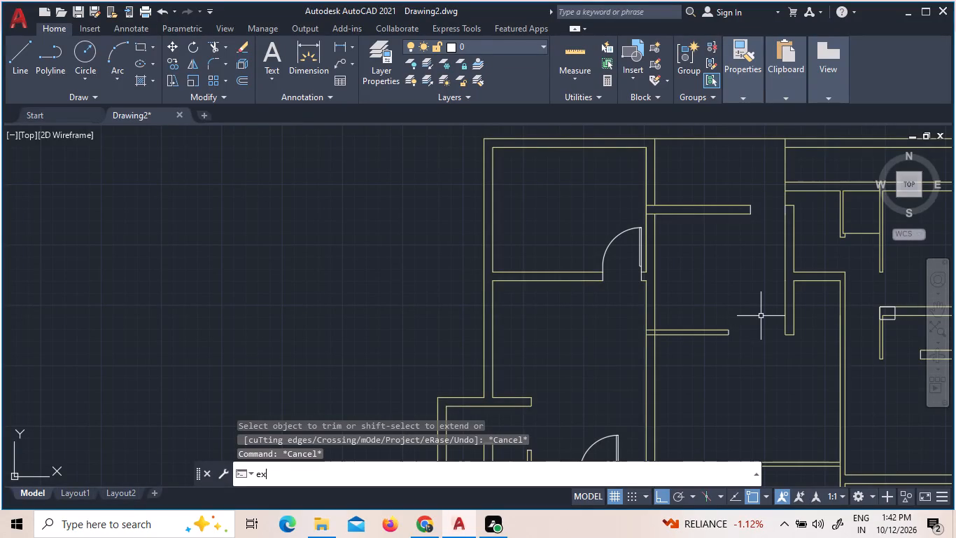
key("Return")
key("Return")
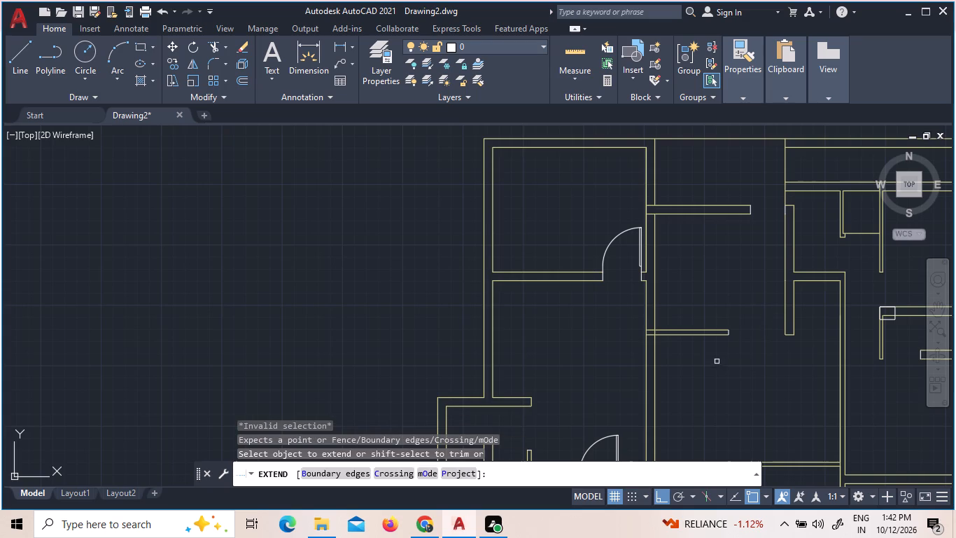
left_click(717, 361)
left_click(701, 277)
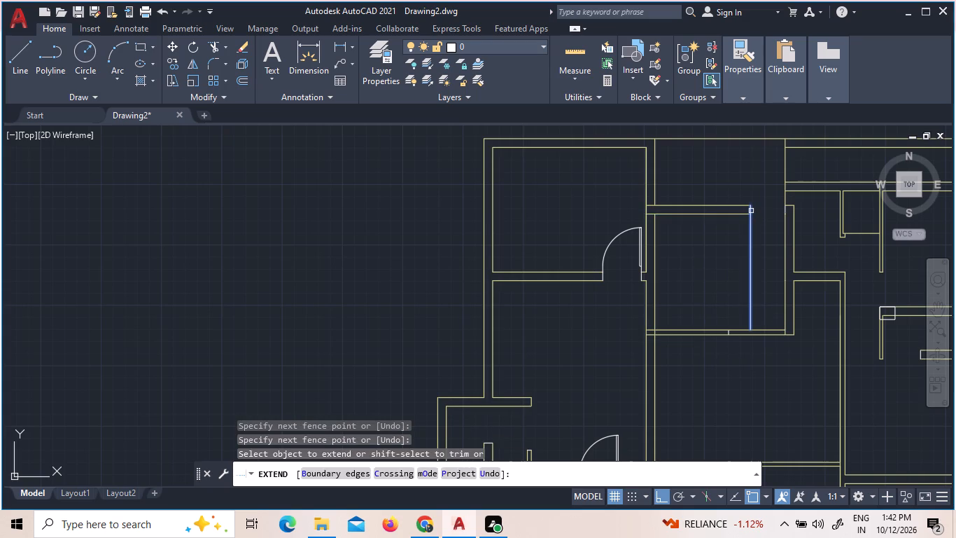
Extend the upper short wall's closing line south across both lines of the lower short wall.
left_click(751, 211)
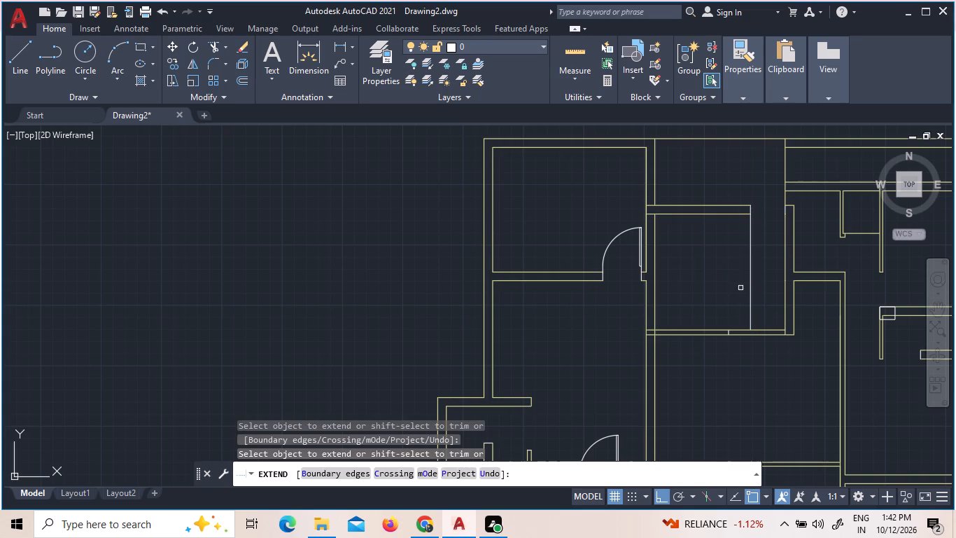
left_click(751, 301)
right_click(780, 256)
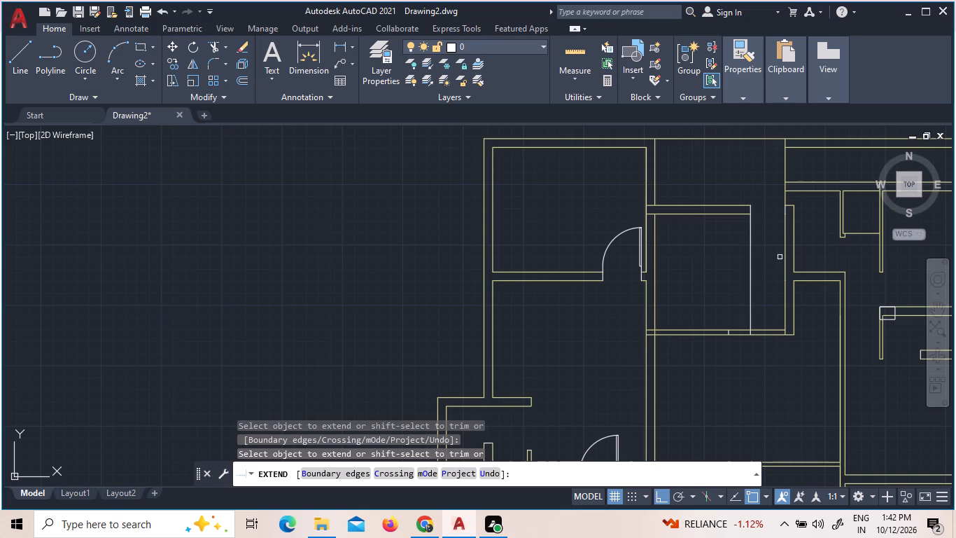
left_click(786, 266)
right_click(768, 267)
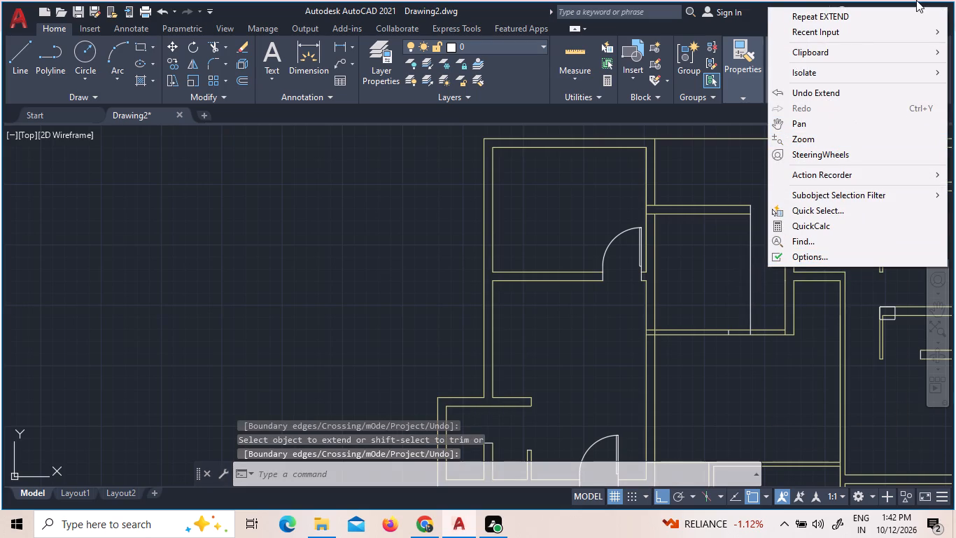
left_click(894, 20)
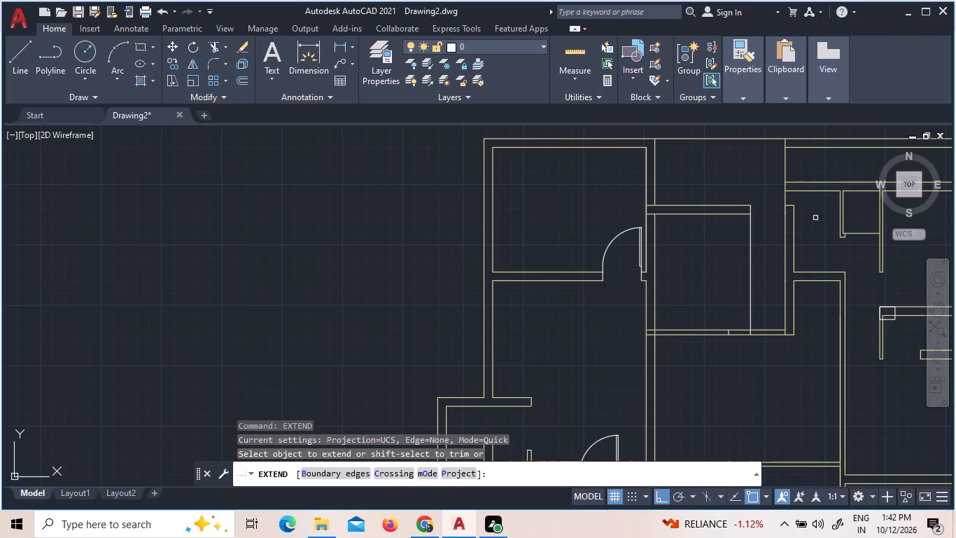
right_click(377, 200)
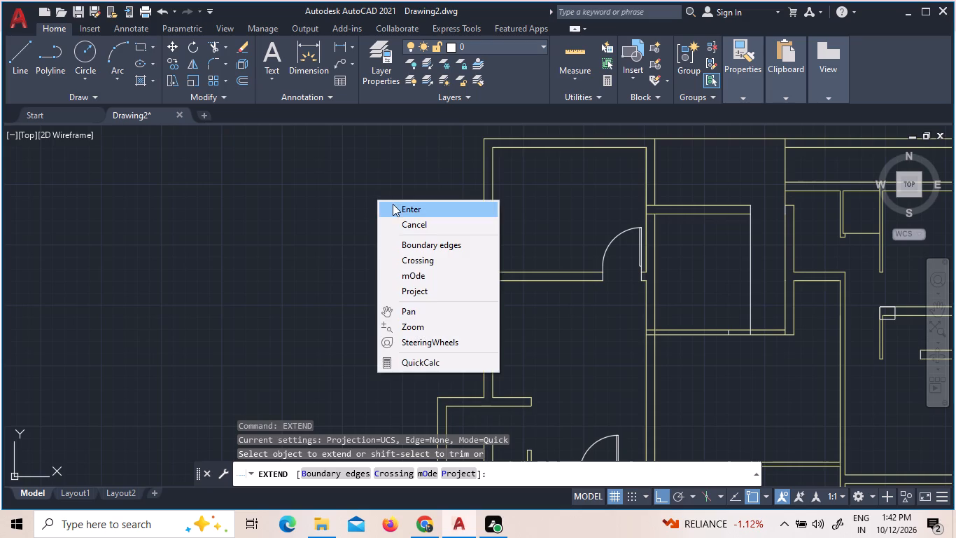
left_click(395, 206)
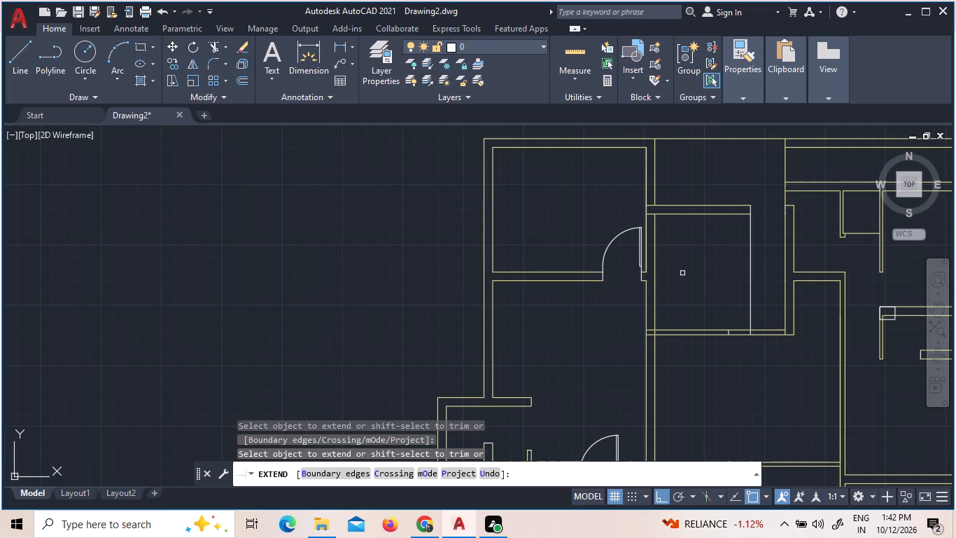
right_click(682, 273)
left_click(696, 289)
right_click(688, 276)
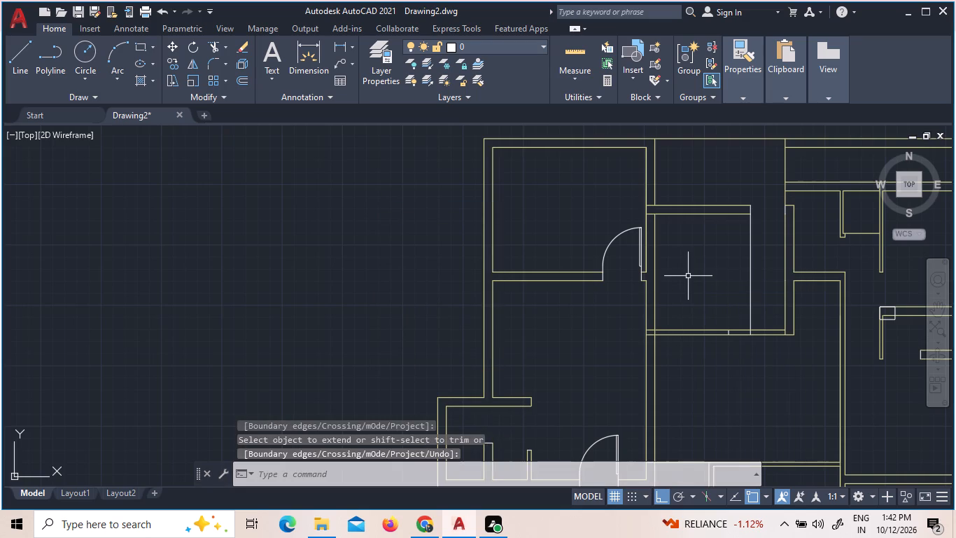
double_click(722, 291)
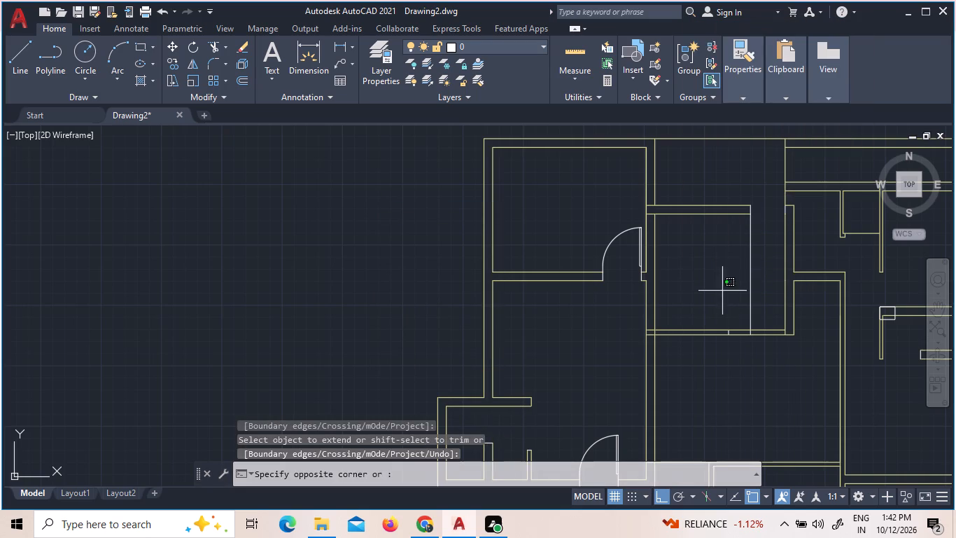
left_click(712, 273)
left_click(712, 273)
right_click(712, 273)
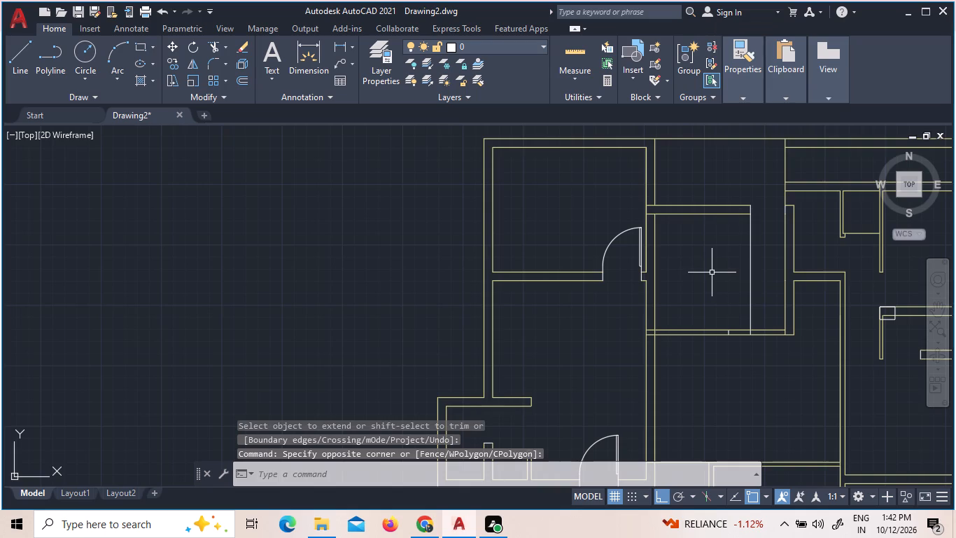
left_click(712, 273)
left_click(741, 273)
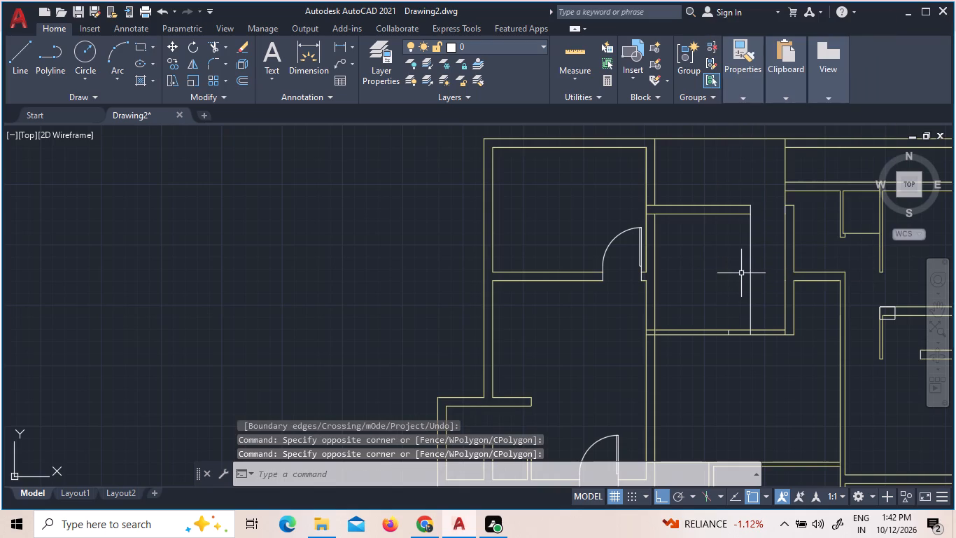
Move the vertical line connecting the upper and lower short walls 6" west.
left_click(766, 275)
left_click(743, 268)
right_click(740, 265)
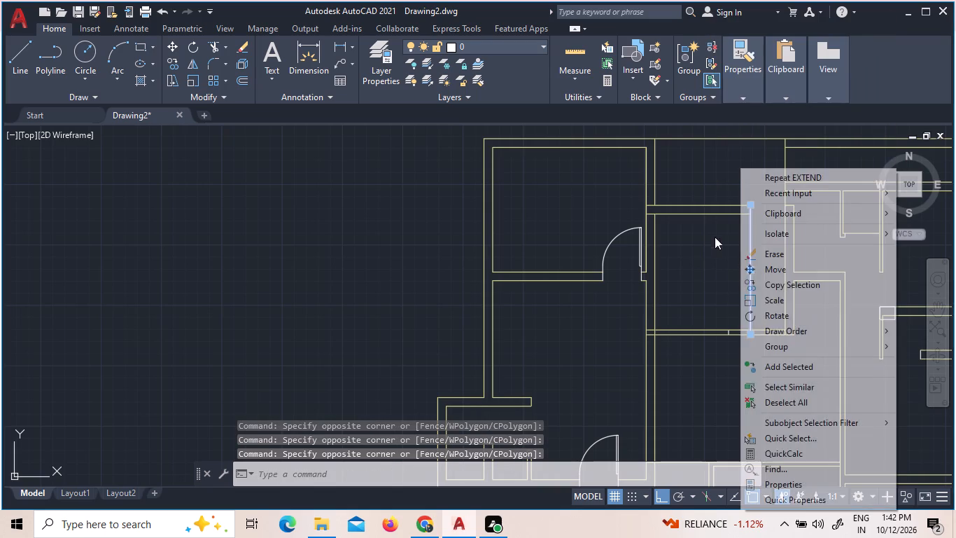
left_click(799, 273)
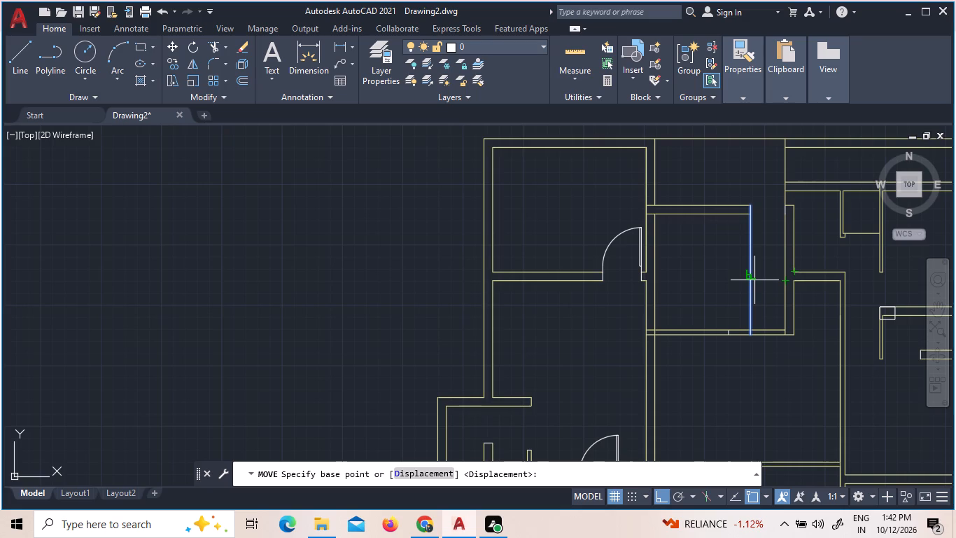
left_click(750, 279)
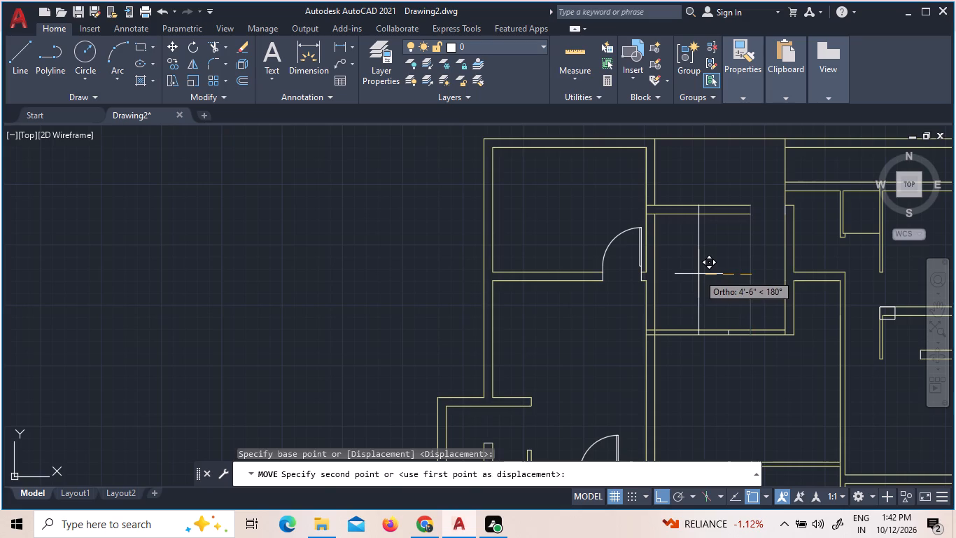
key("6")
key("shift+quotedbl")
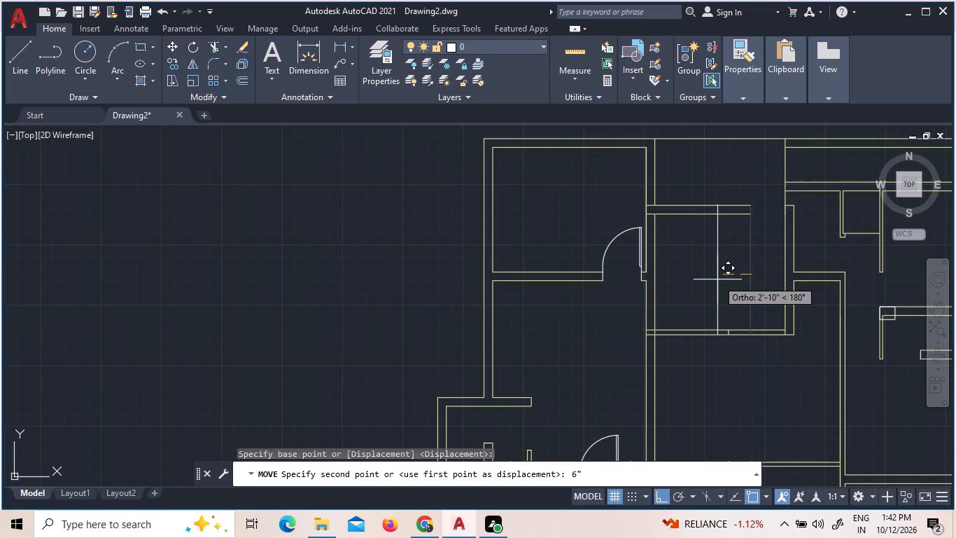
key("Return")
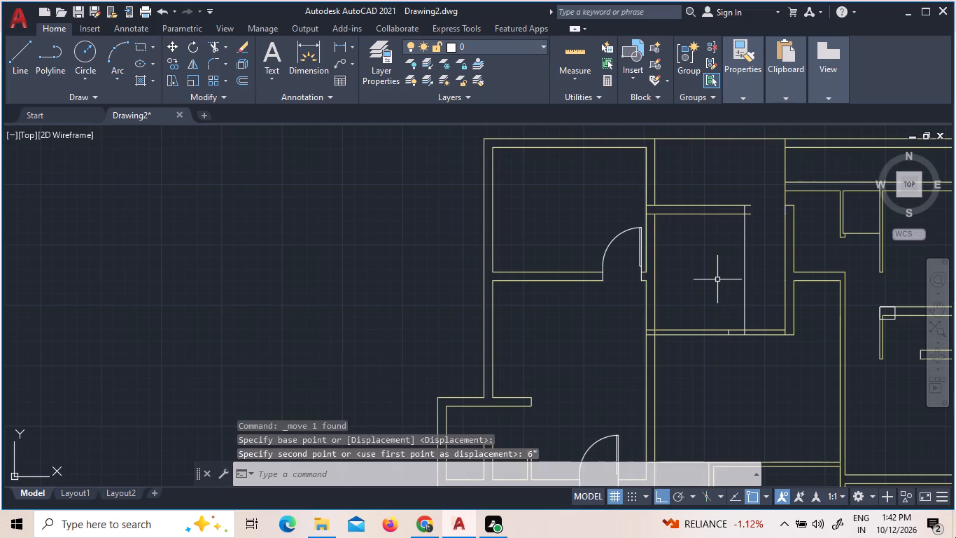
Measure the gap between the moved vertical line and the wall to its east.
left_click(563, 59)
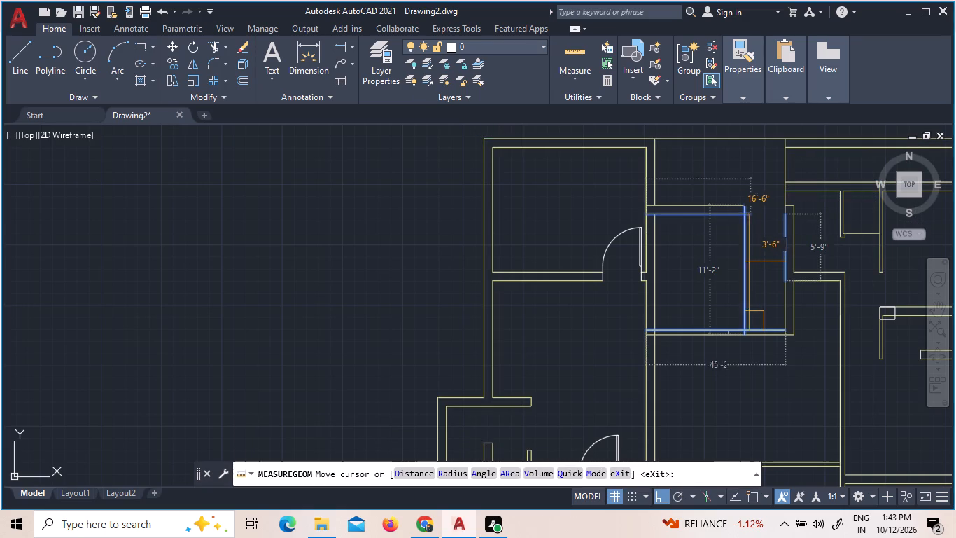
key("Escape")
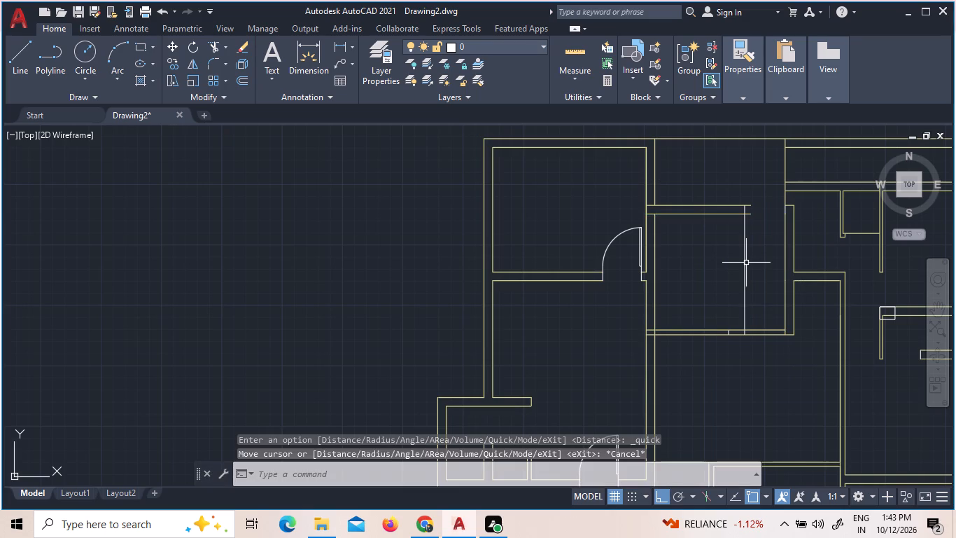
Trim the two ends of the upper short wall that project east of the moved vertical line.
type("tr")
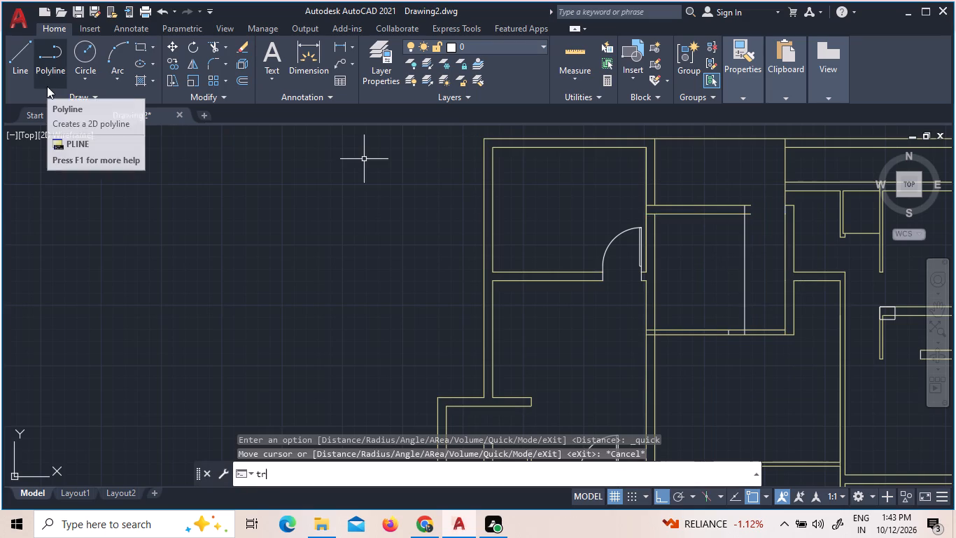
type("bb")
key("BackSpace")
key("BackSpace")
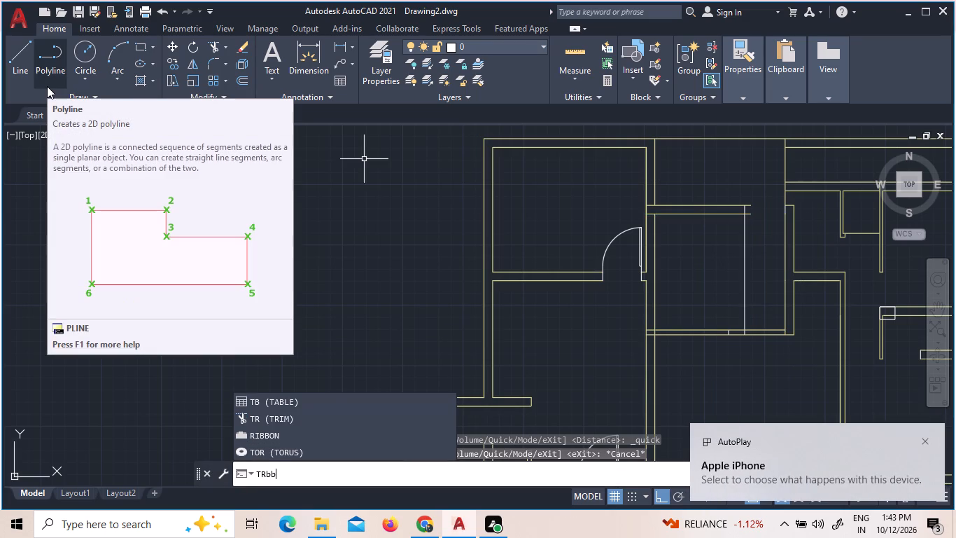
key("space")
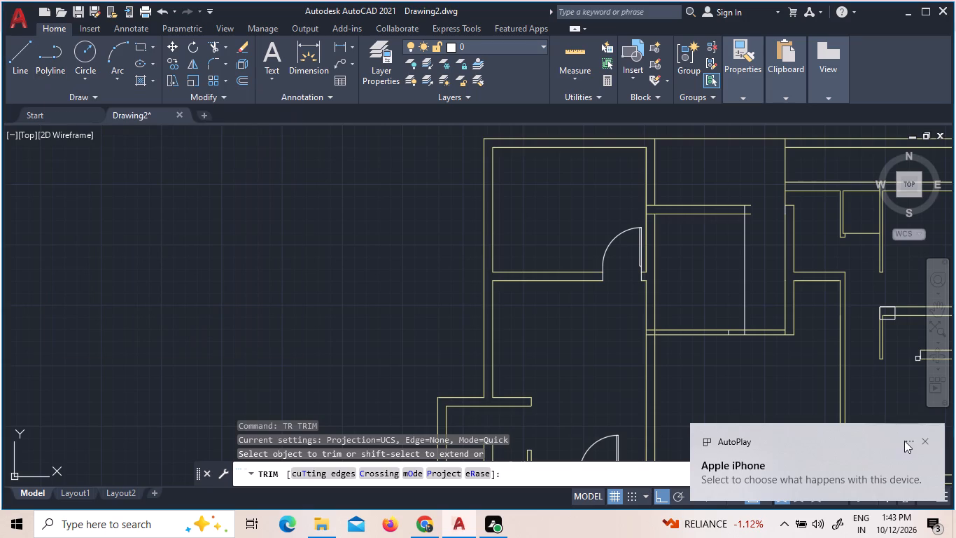
left_click(926, 439)
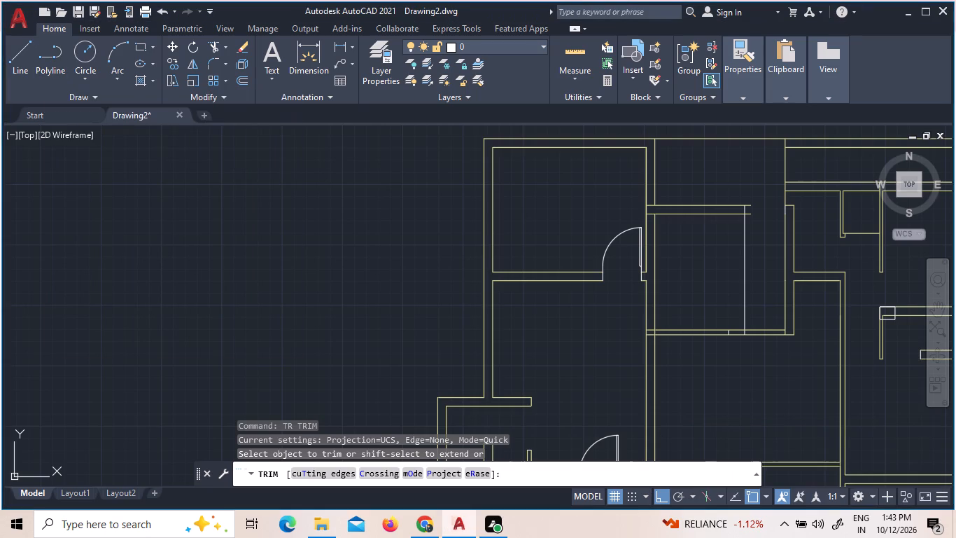
left_click(751, 207)
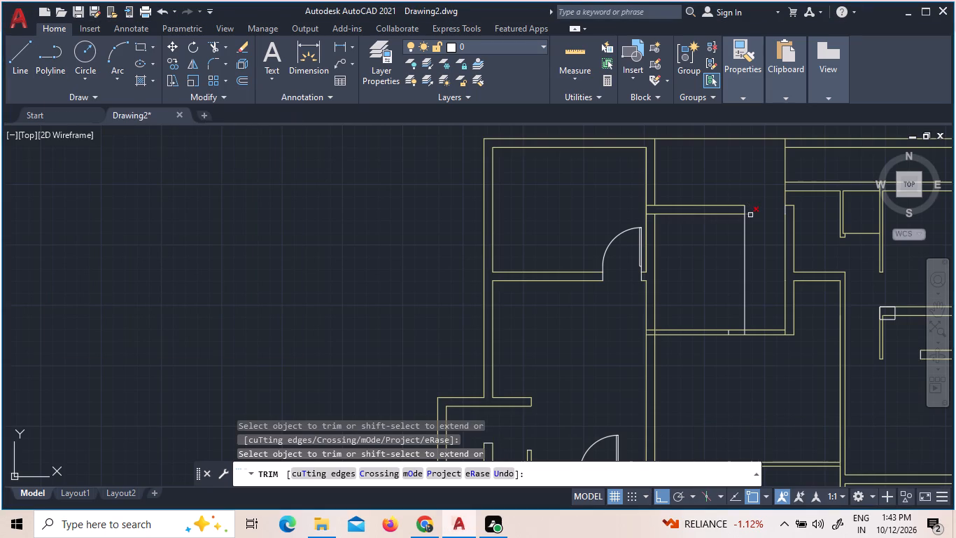
left_click(750, 215)
Trim both lines of the lower short wall between the moved vertical line and the east wall with a fence.
left_click_drag(760, 338, 761, 325)
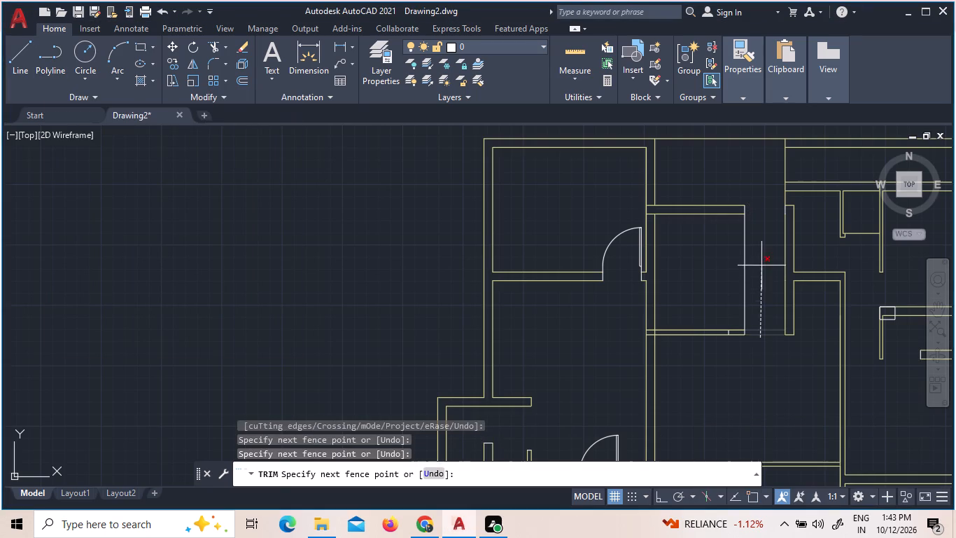
left_click(761, 265)
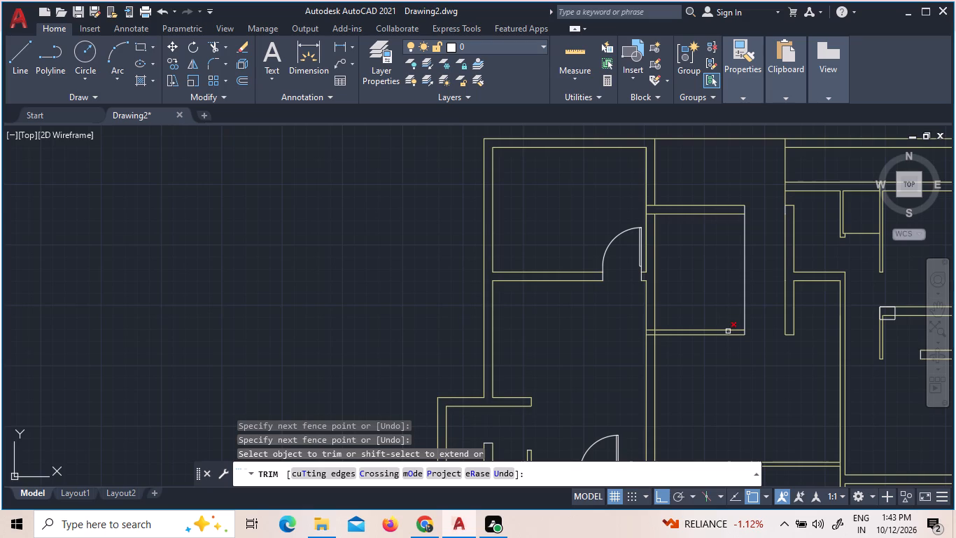
Trim away the lower short wall's former end line and the vertical line spanning between the two short walls.
left_click(728, 331)
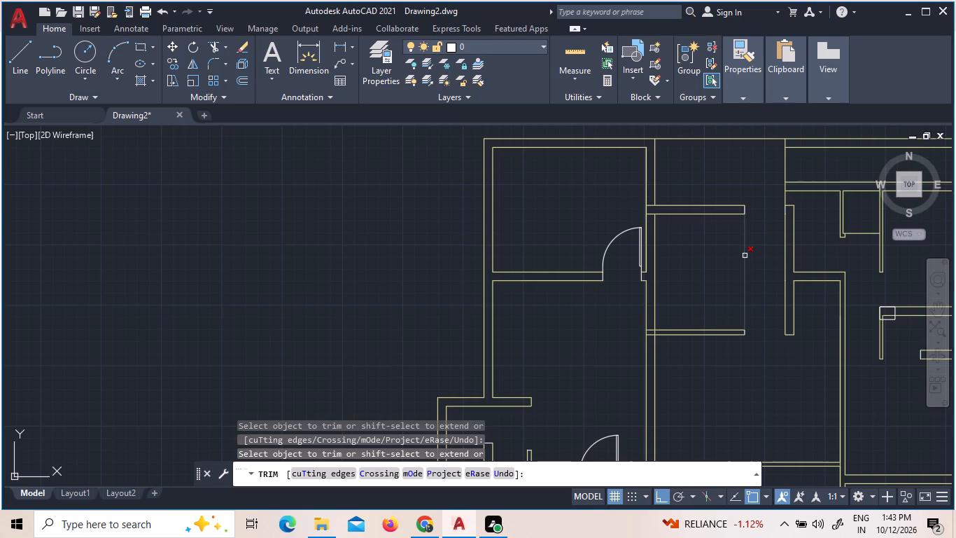
left_click(745, 256)
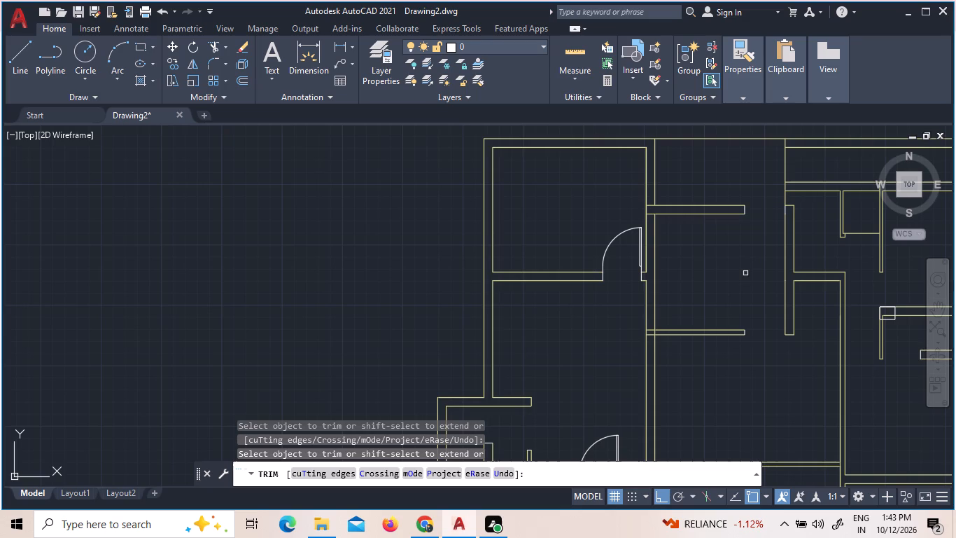
Examine the overall floor plan and the walls around the staircase for remaining wall and opening work.
scroll(739, 280, "down", 1)
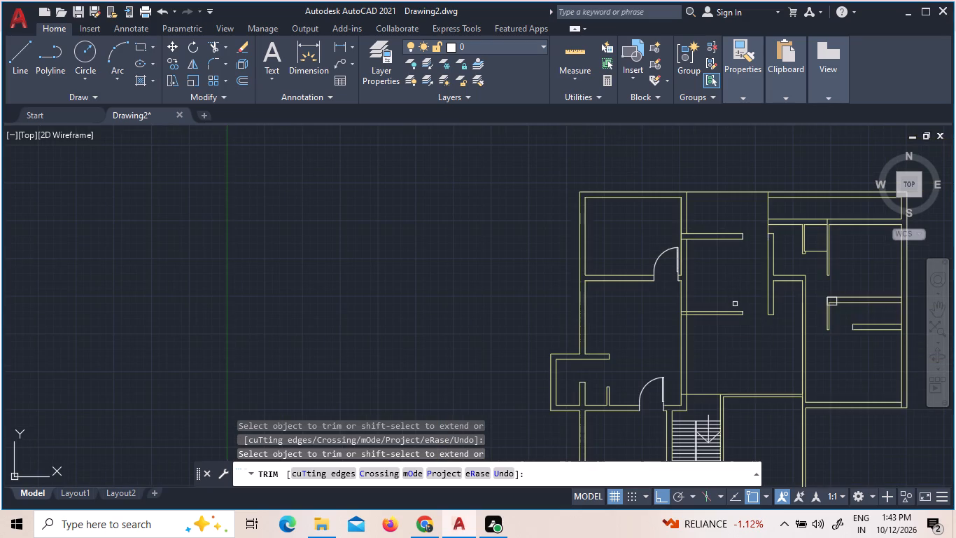
scroll(734, 308, "down", 1)
scroll(745, 367, "up", 2)
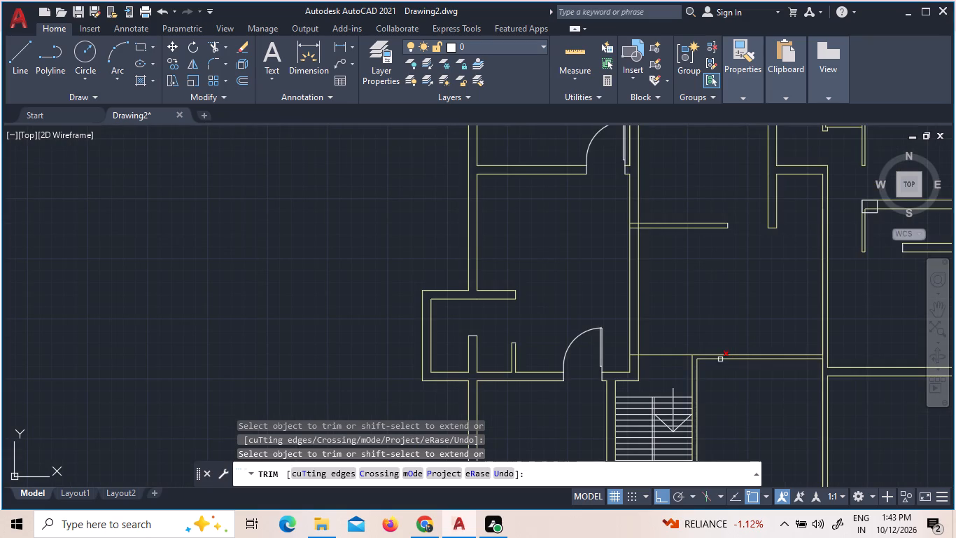
scroll(720, 356, "down", 1)
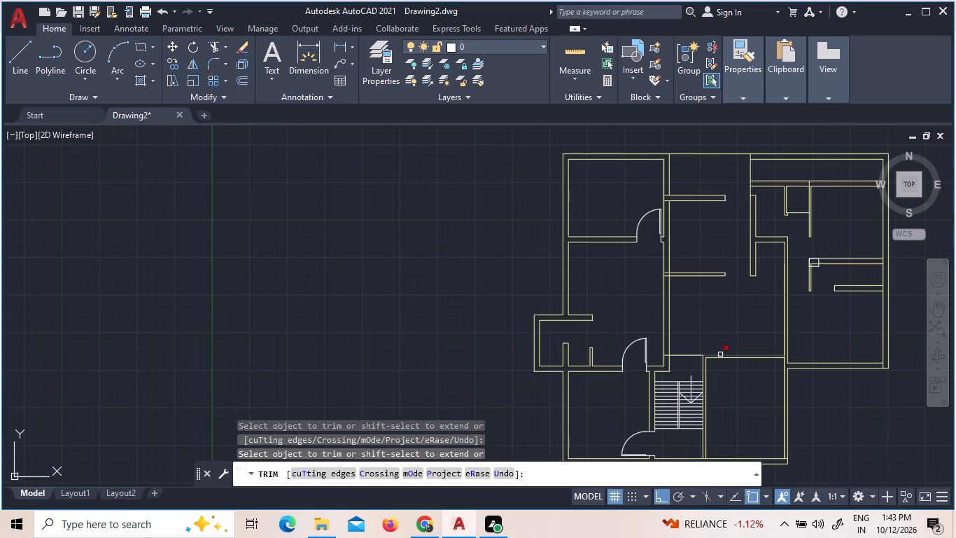
scroll(720, 354, "down", 3)
scroll(736, 359, "up", 2)
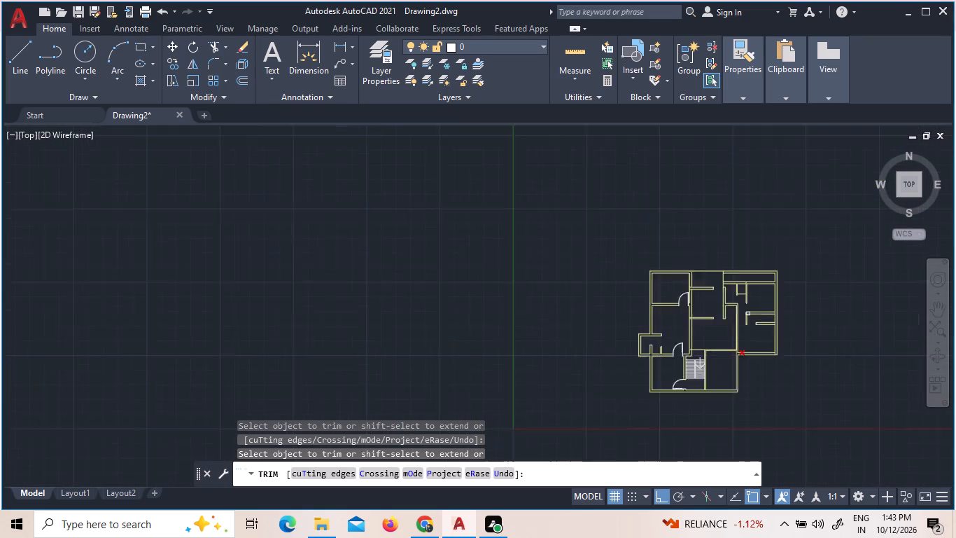
scroll(736, 359, "up", 3)
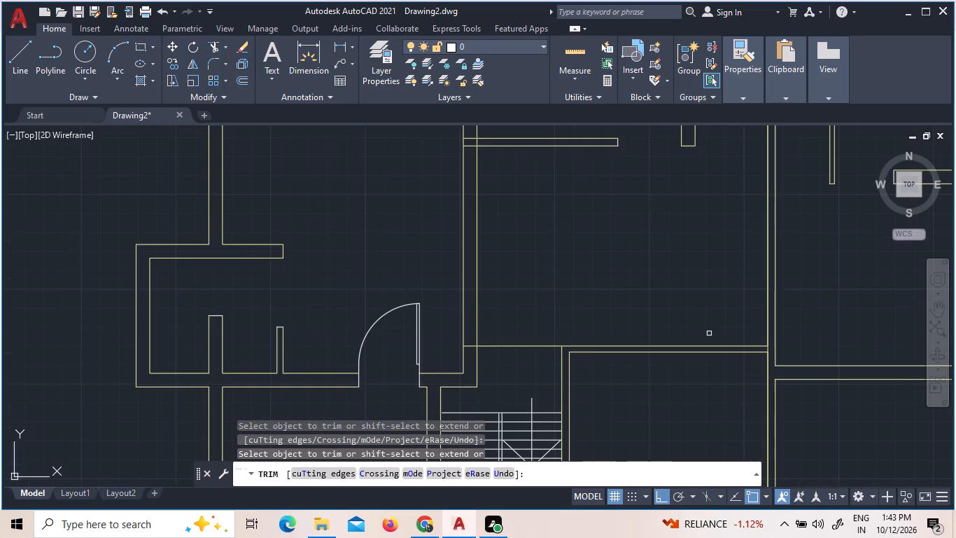
scroll(645, 312, "down", 2)
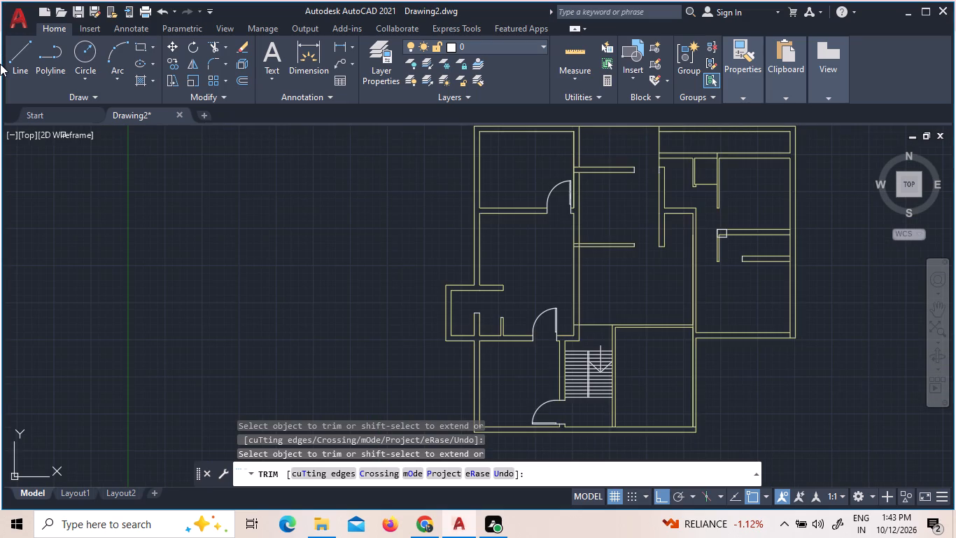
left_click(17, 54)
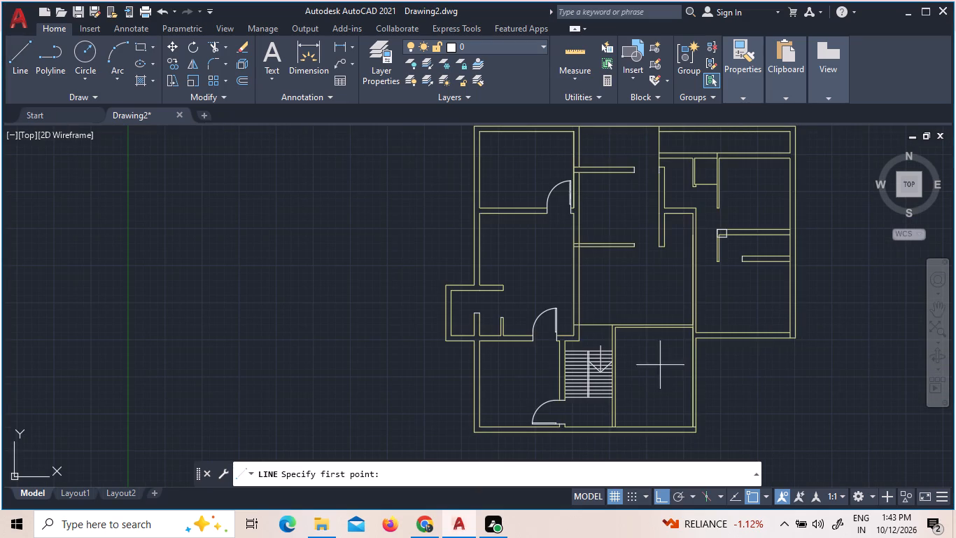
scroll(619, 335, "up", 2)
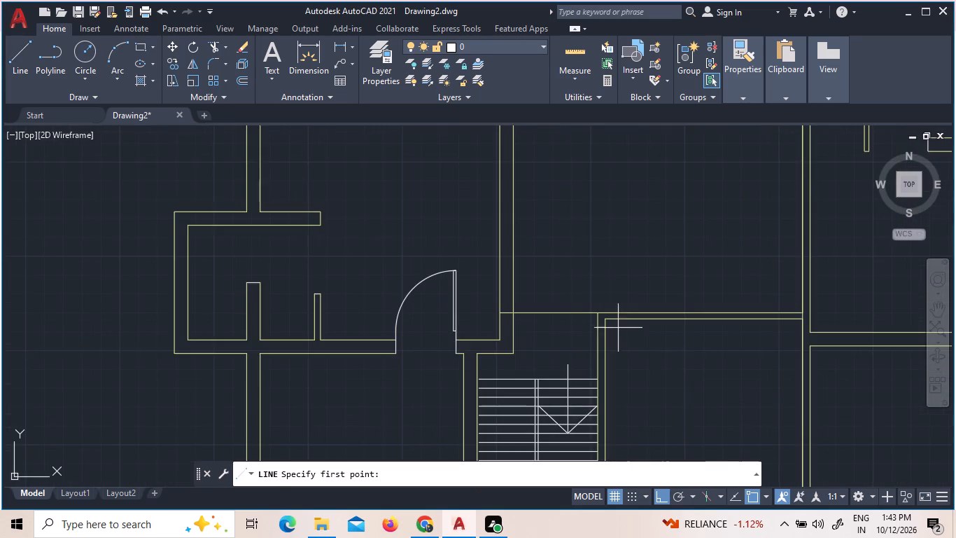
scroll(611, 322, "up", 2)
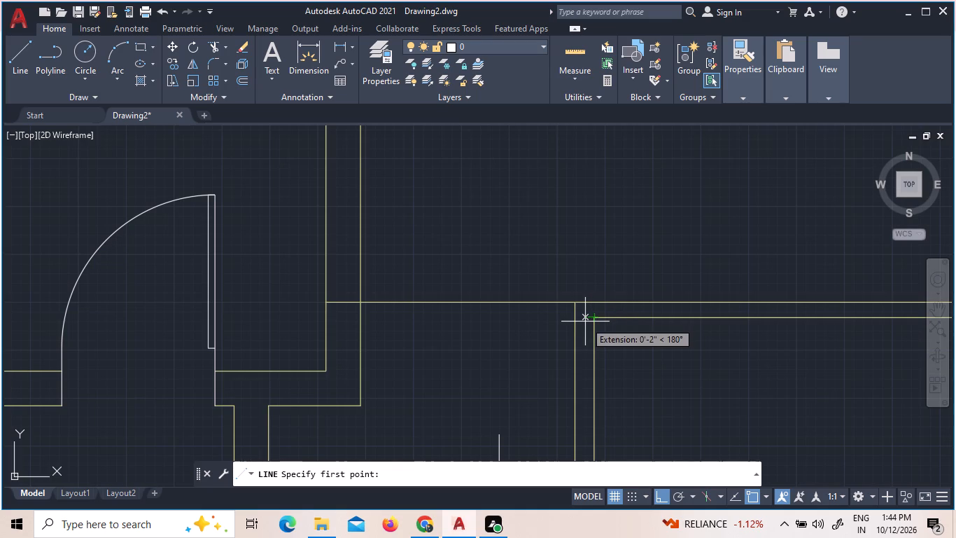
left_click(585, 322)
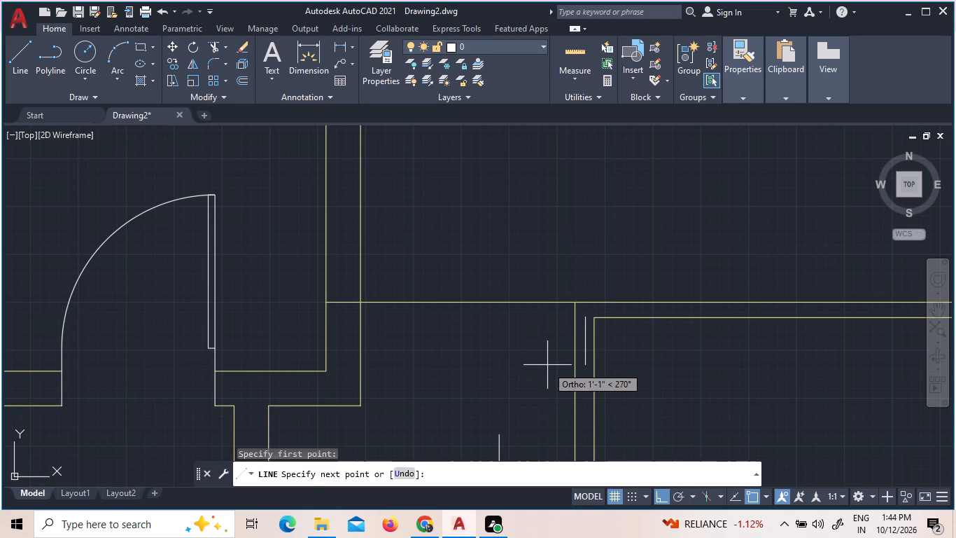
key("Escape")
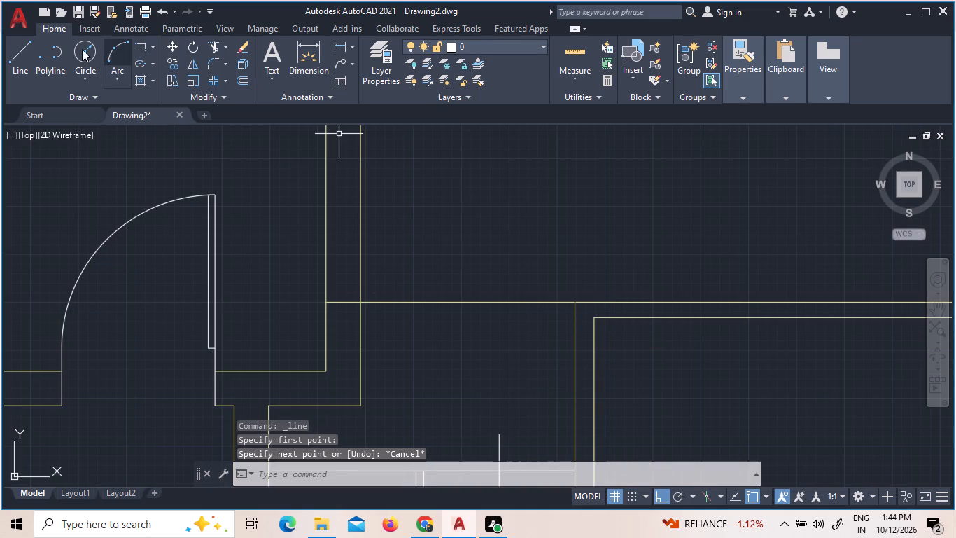
Draw a short vertical line from the inner corner of the room east of the staircase up to the horizontal wall's upper line.
left_click(23, 69)
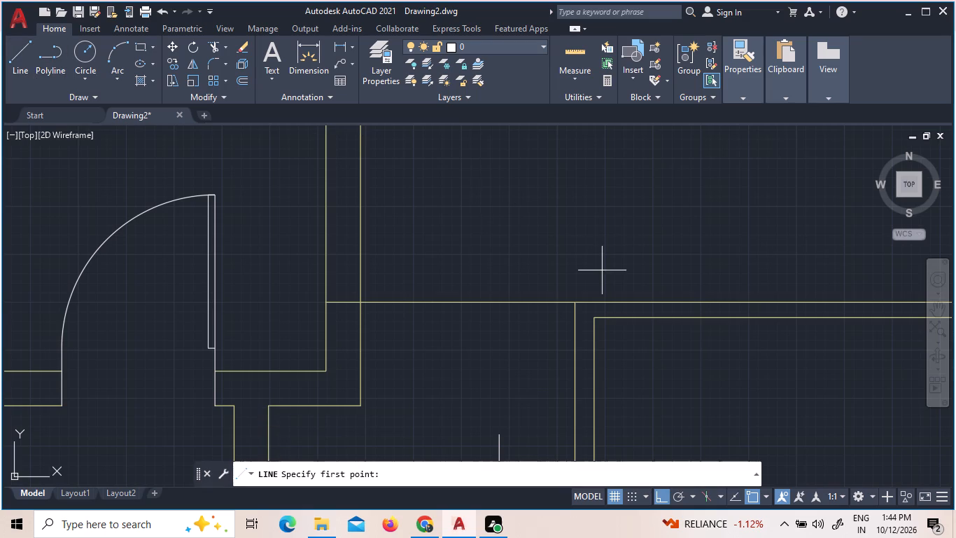
left_click(597, 319)
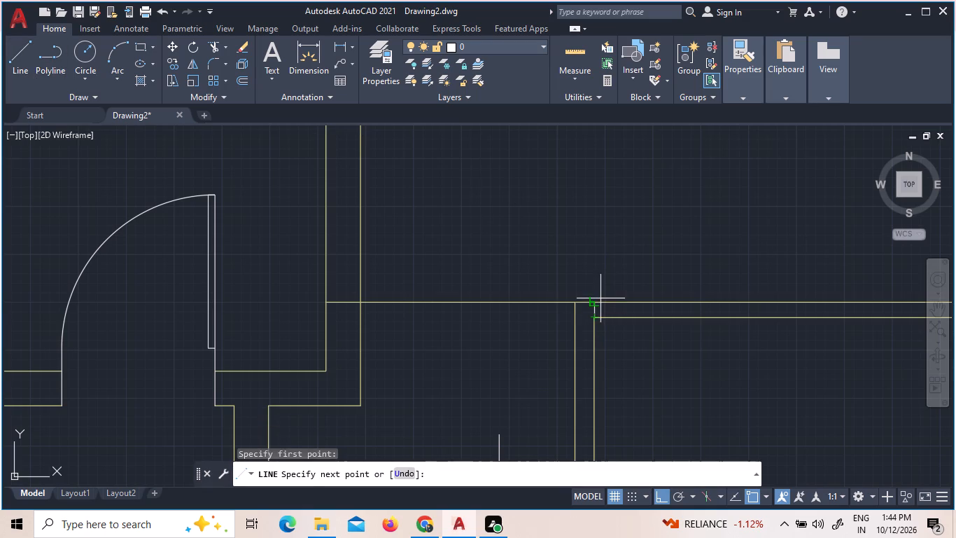
left_click(593, 303)
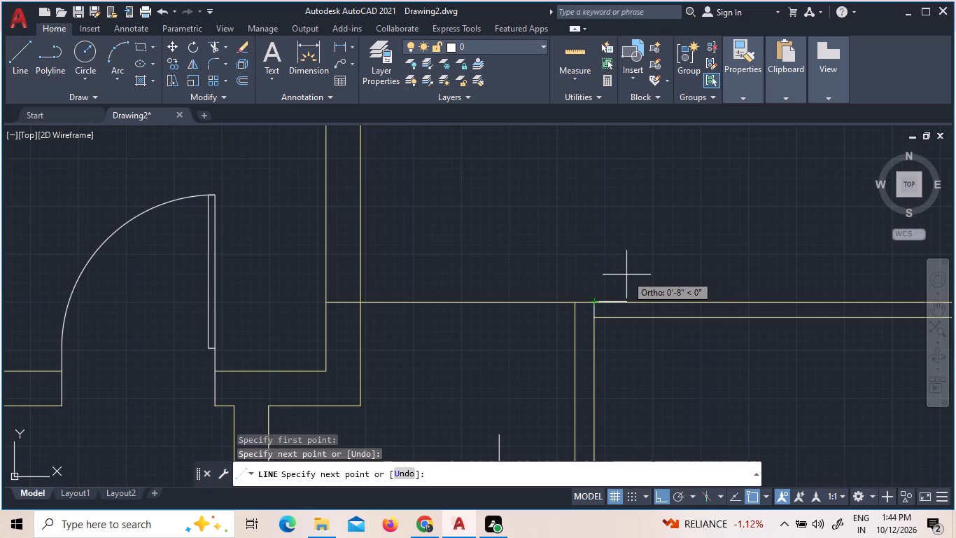
key("Escape")
Extend the lower line of the horizontal wall north of the staircase westward to the far face of the central vertical wall.
scroll(605, 299, "down", 1)
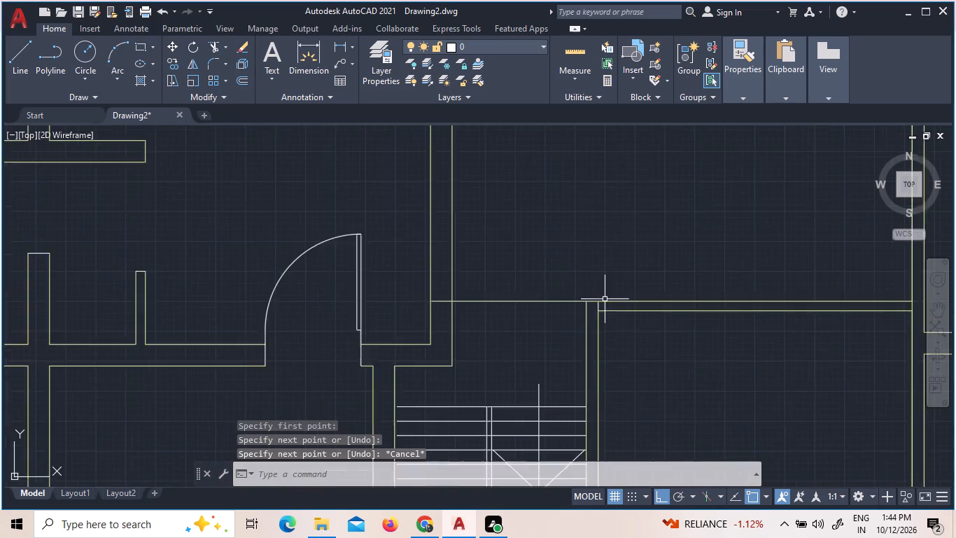
scroll(605, 299, "down", 3)
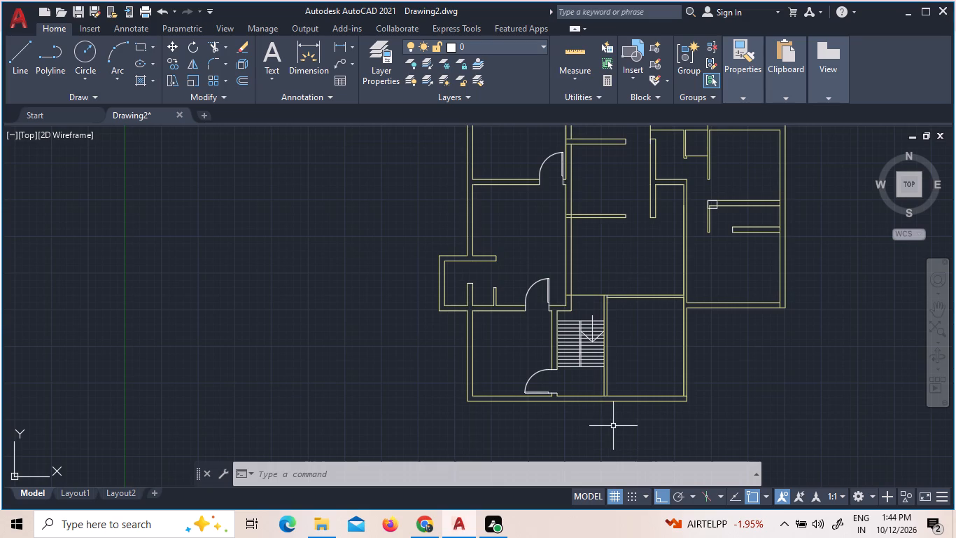
scroll(600, 281, "up", 2)
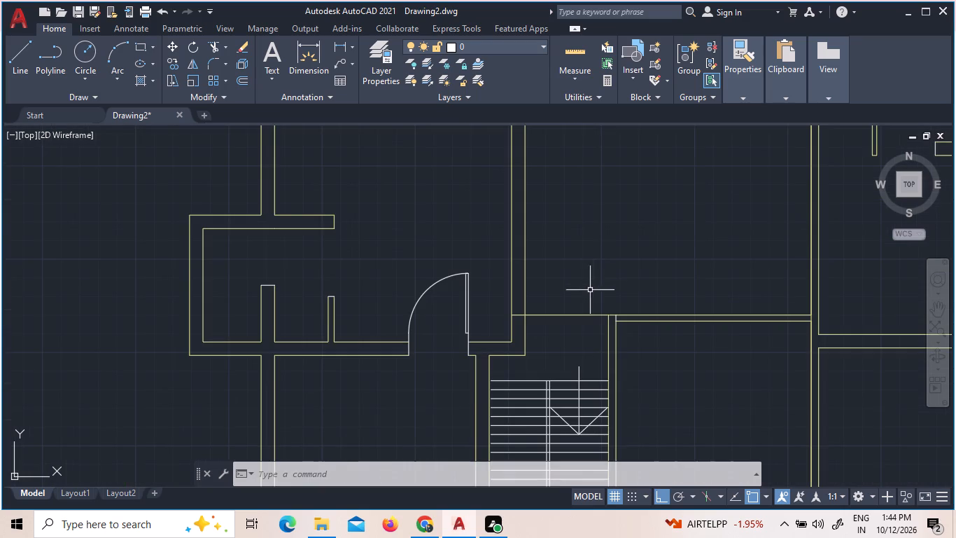
scroll(622, 322, "up", 2)
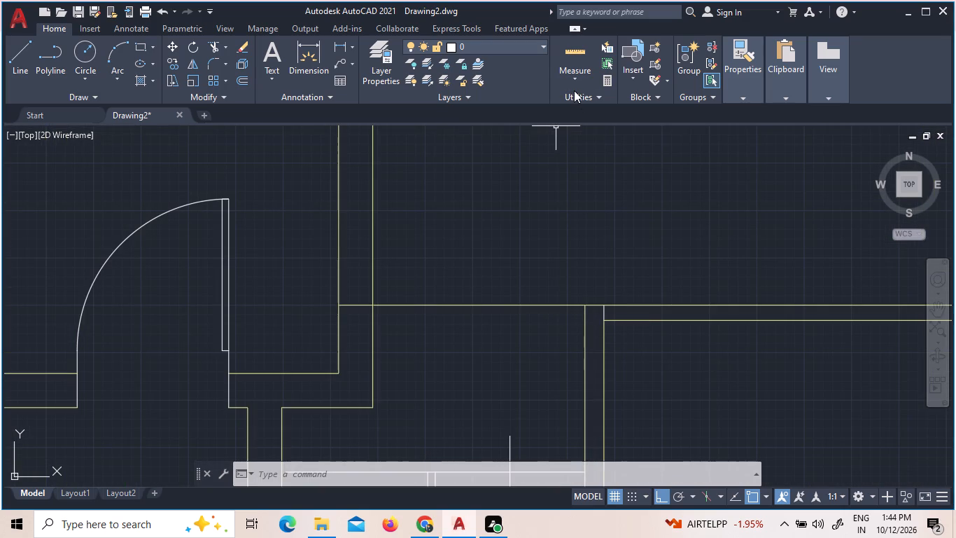
type("ex")
key("space")
key("space")
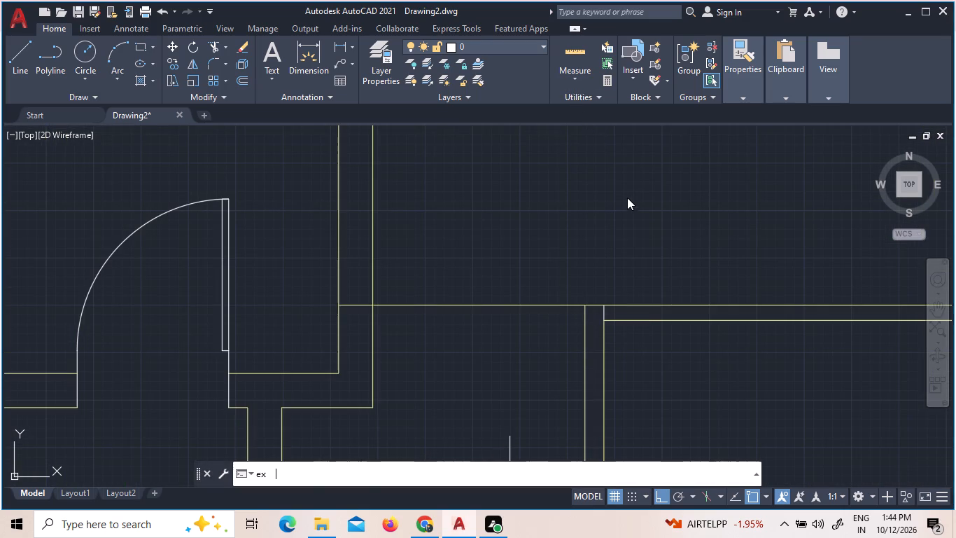
left_click(621, 321)
left_click(601, 321)
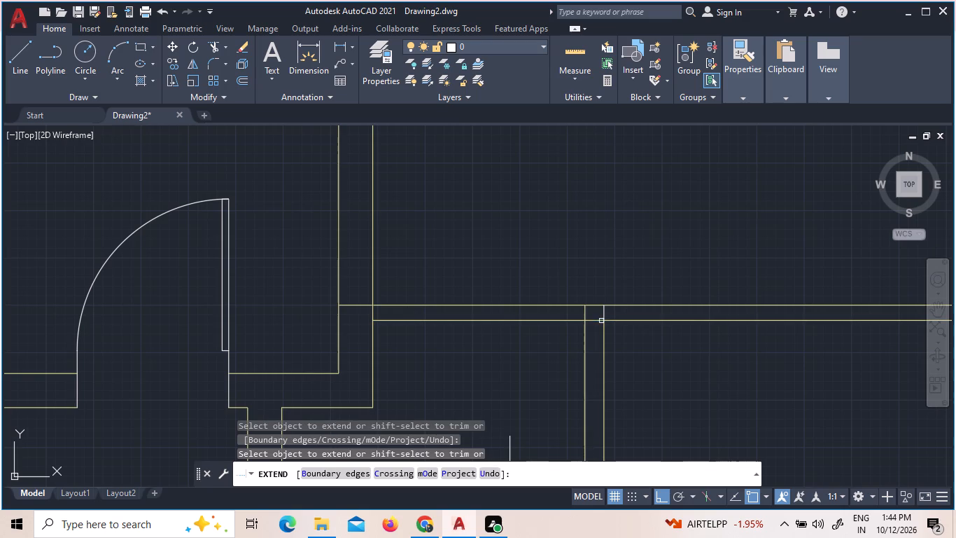
left_click(483, 320)
scroll(486, 317, "down", 4)
scroll(509, 422, "up", 3)
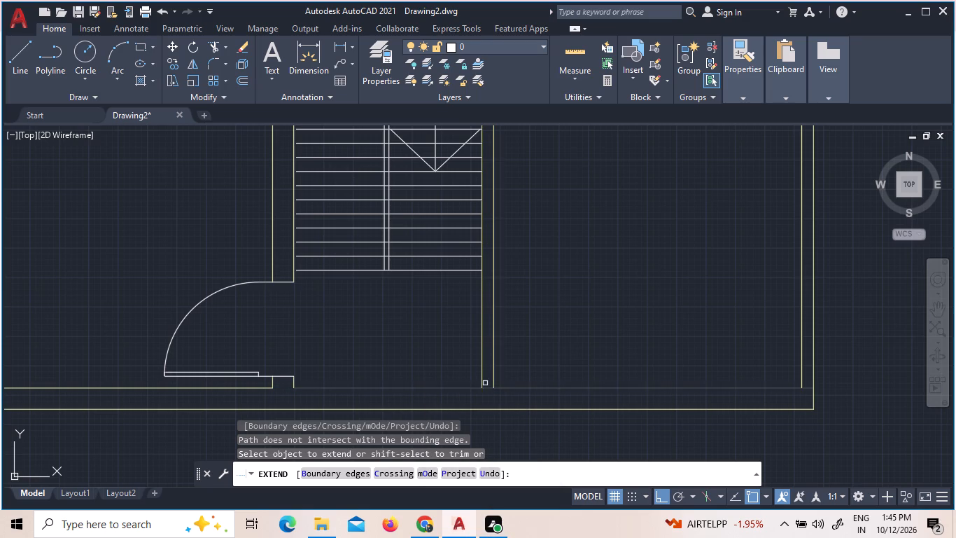
key("Escape")
Trim the south wall's inner line between the two lines of the staircase's east wall.
type("tr")
key("space")
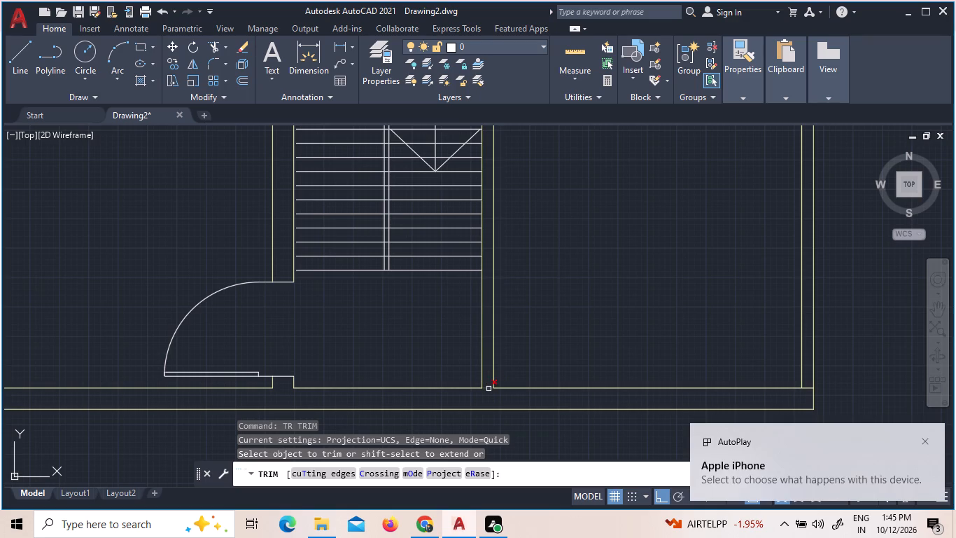
left_click(488, 389)
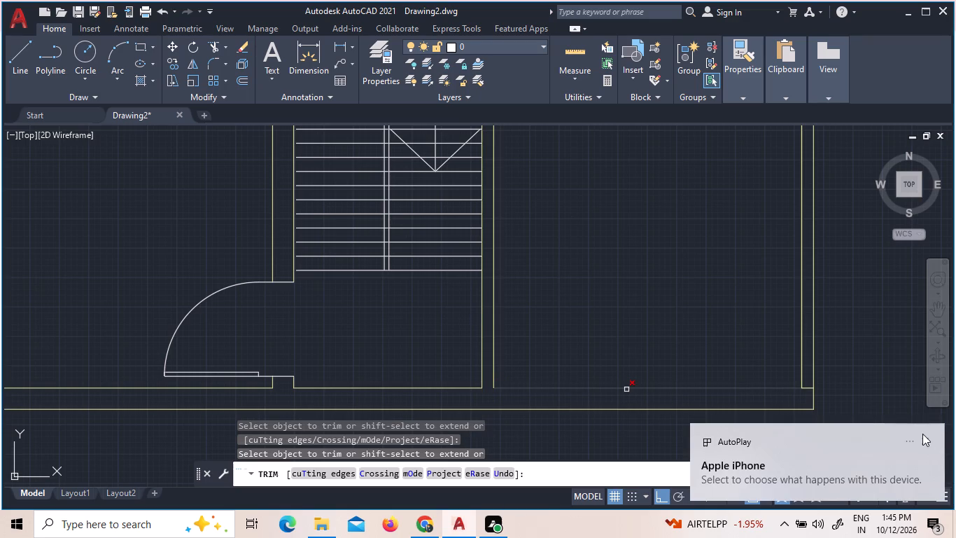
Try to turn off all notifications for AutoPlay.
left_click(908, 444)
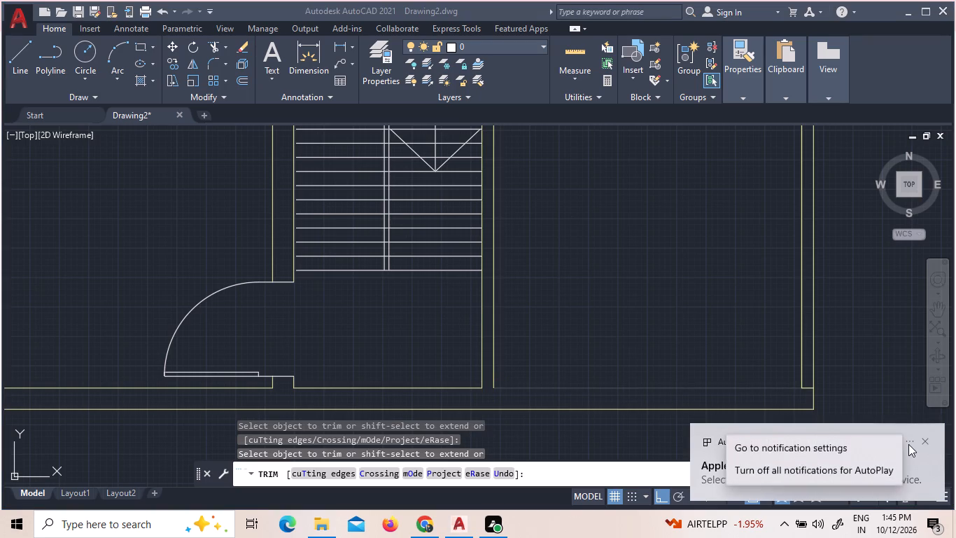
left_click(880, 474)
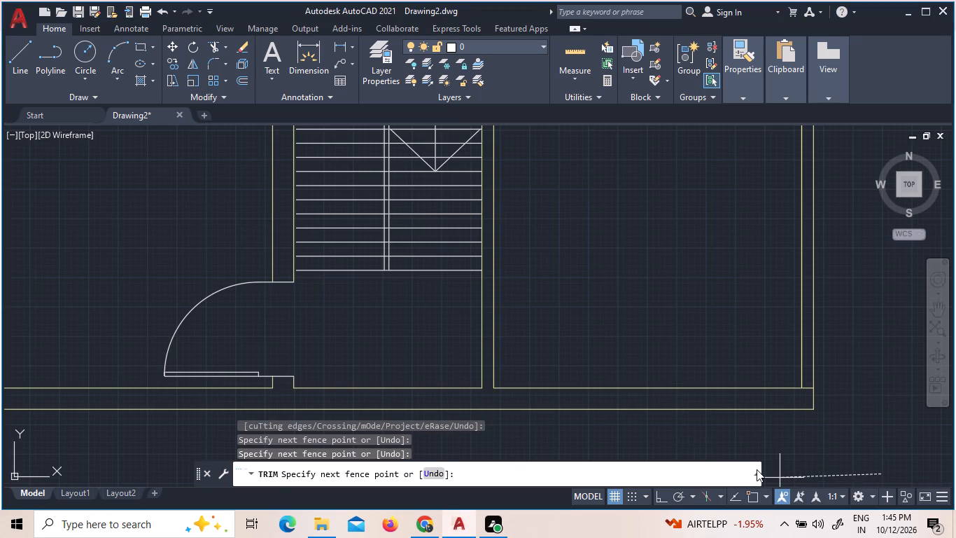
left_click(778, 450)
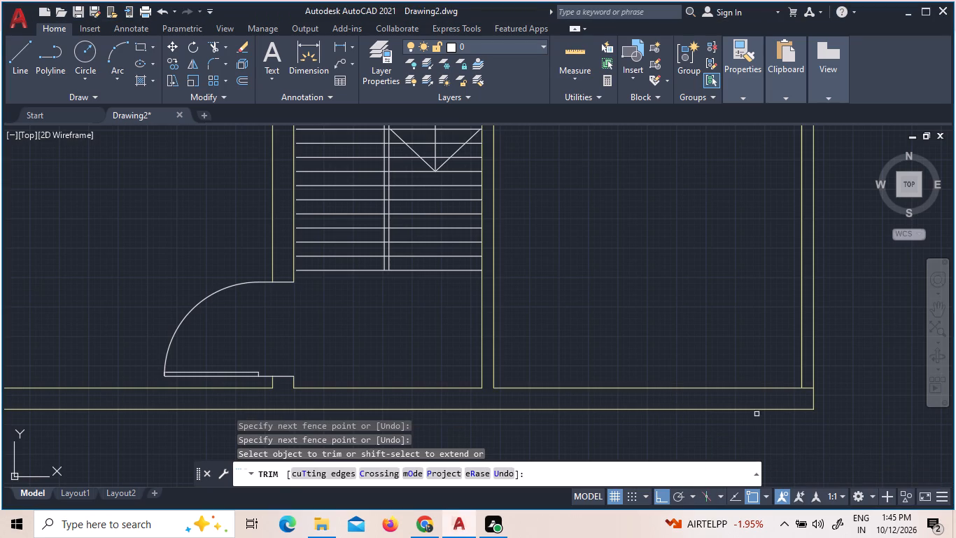
Trim the central vertical wall's east line between the two lines of the horizontal wall north of the staircase.
scroll(737, 417, "down", 2)
scroll(646, 239, "up", 2)
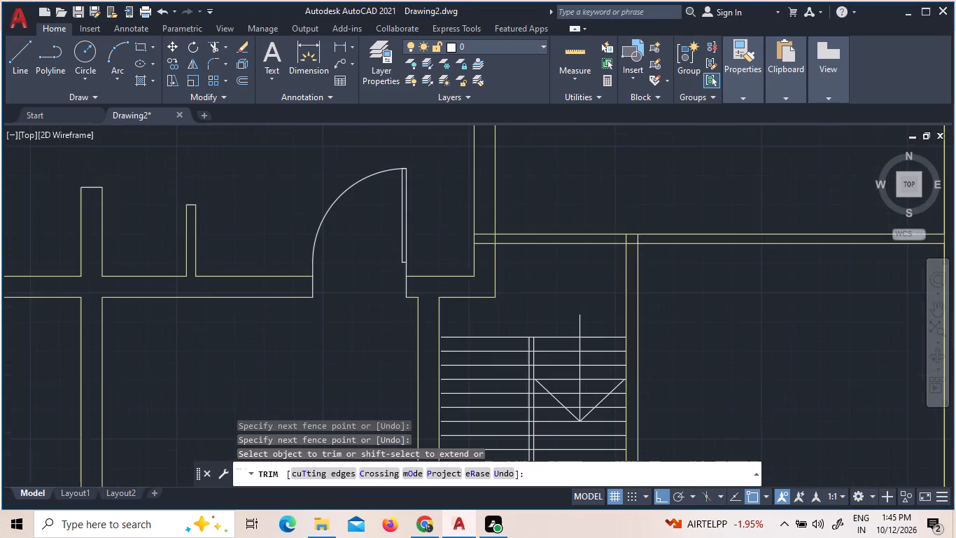
scroll(645, 246, "down", 1)
scroll(570, 247, "up", 1)
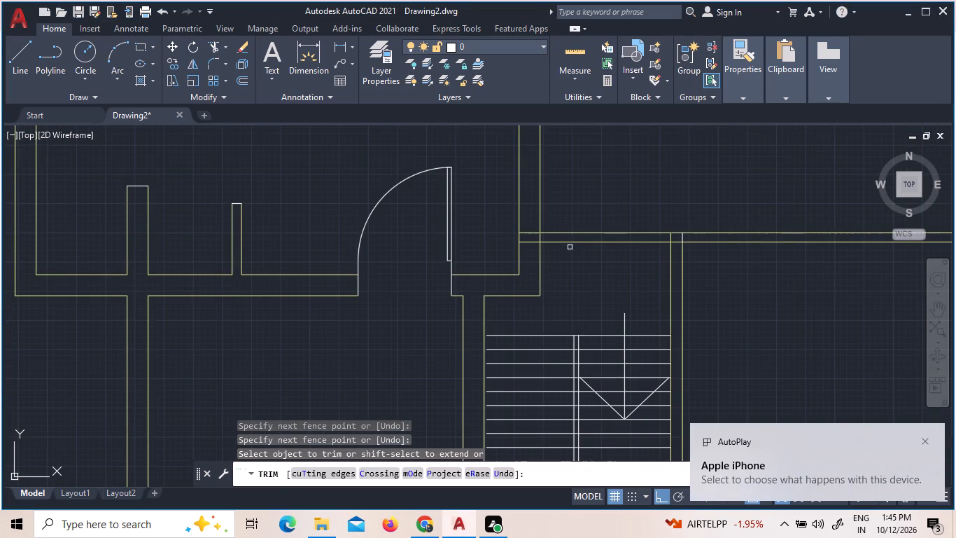
left_click(541, 236)
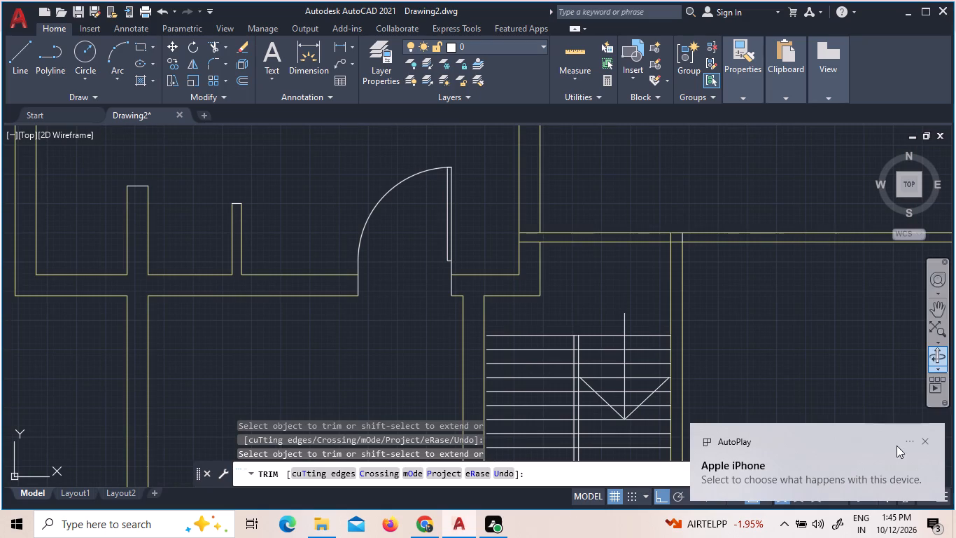
Turn off all notifications for AutoPlay.
left_click(913, 442)
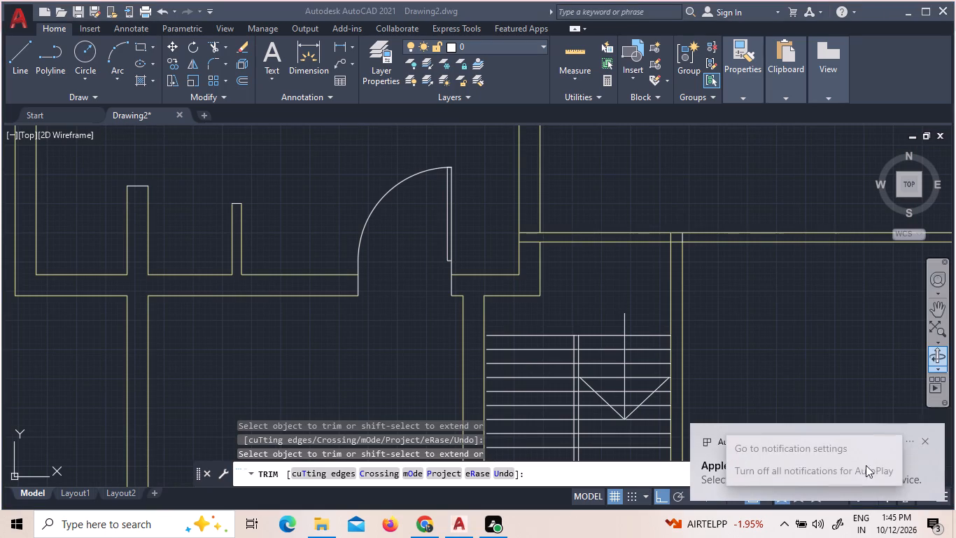
left_click(864, 474)
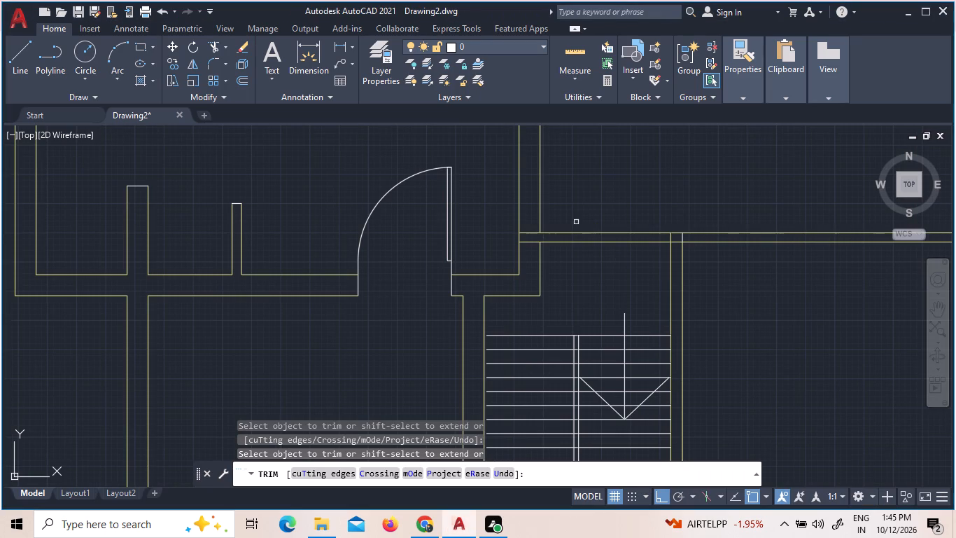
Trim the overlapping lines where the wall north of the staircase meets the central vertical wall and the staircase's east wall.
left_click(533, 233)
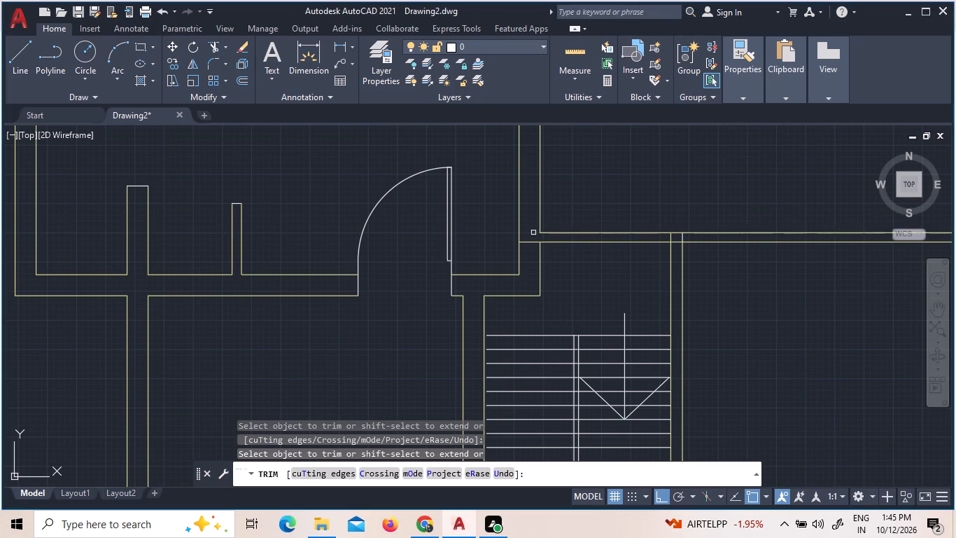
left_click(535, 244)
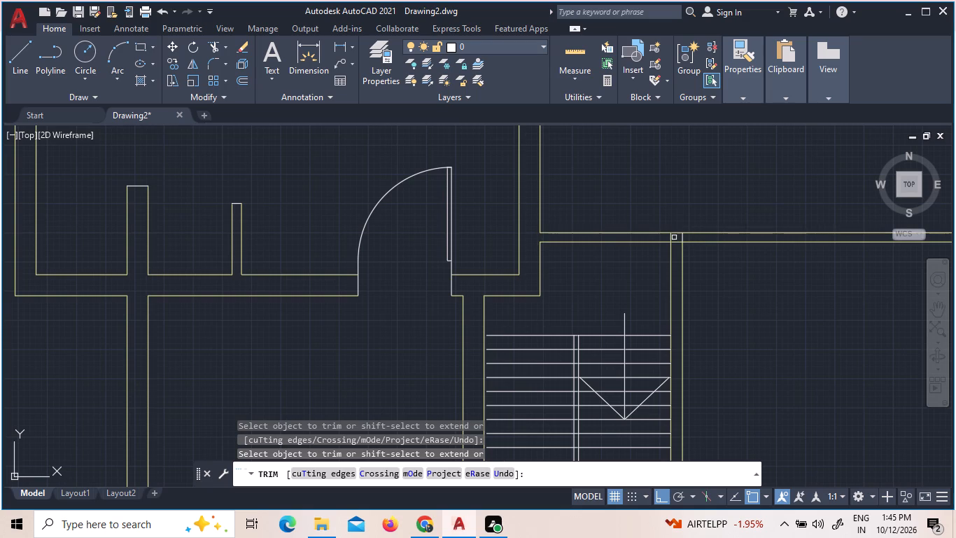
left_click(669, 237)
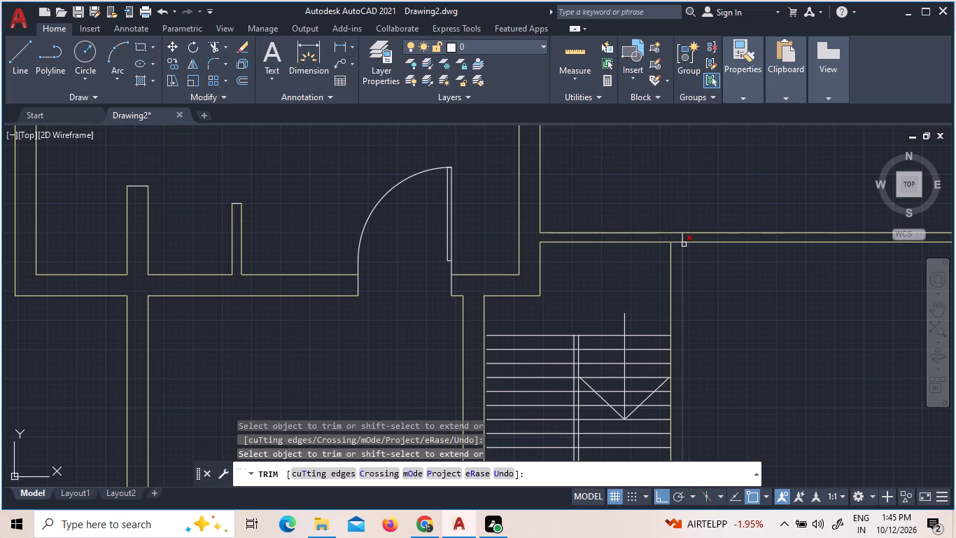
left_click(675, 244)
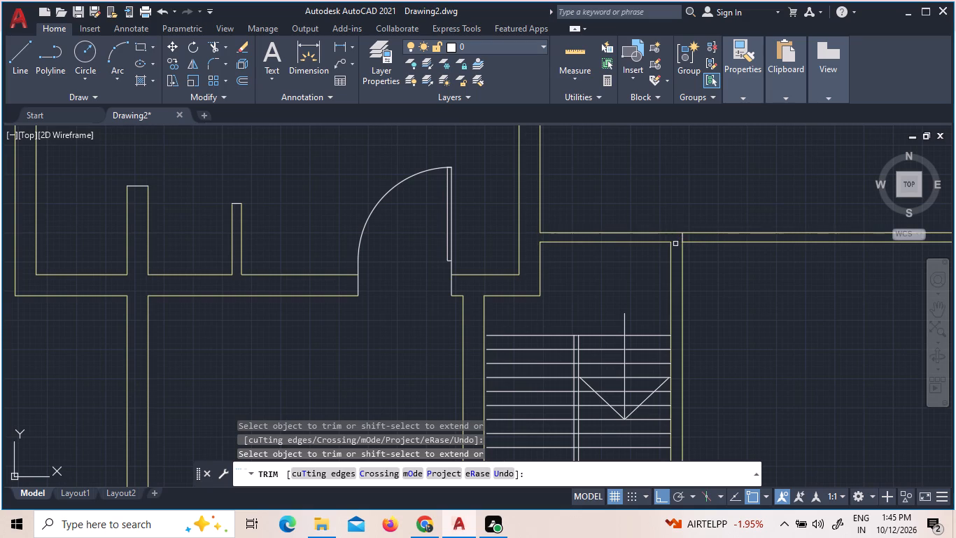
Trim the overlapping lines where the lower central short wall joins the central vertical wall.
scroll(613, 251, "down", 1)
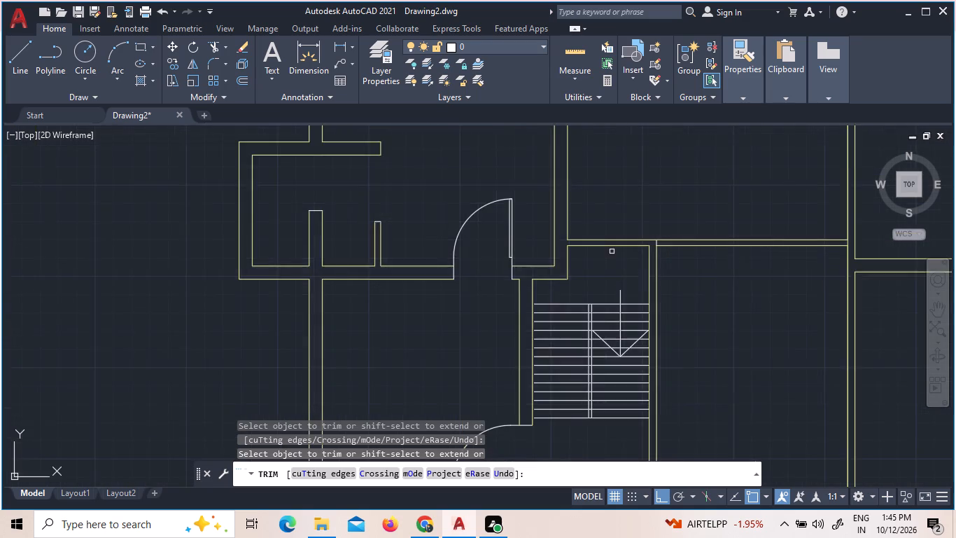
scroll(612, 251, "down", 2)
scroll(598, 162, "up", 2)
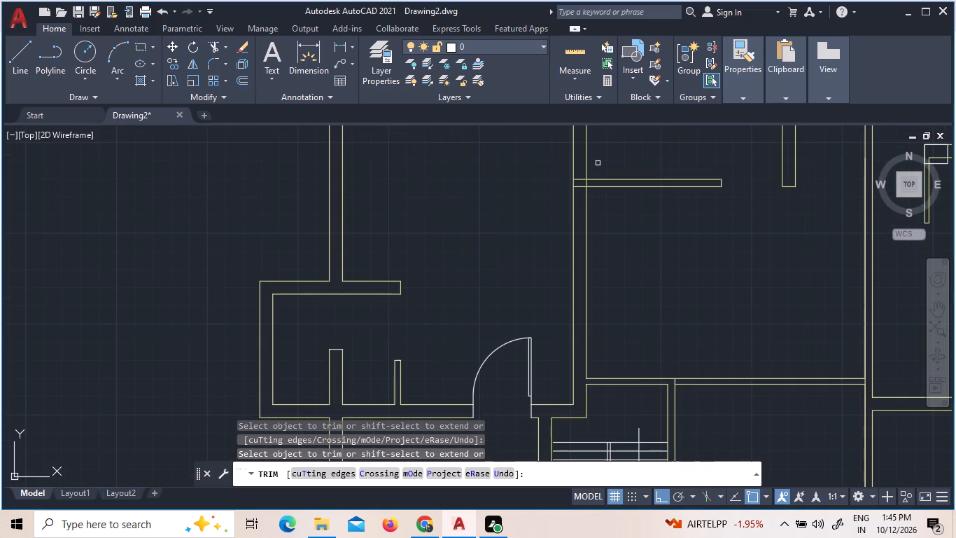
scroll(596, 179, "up", 1)
left_click(571, 180)
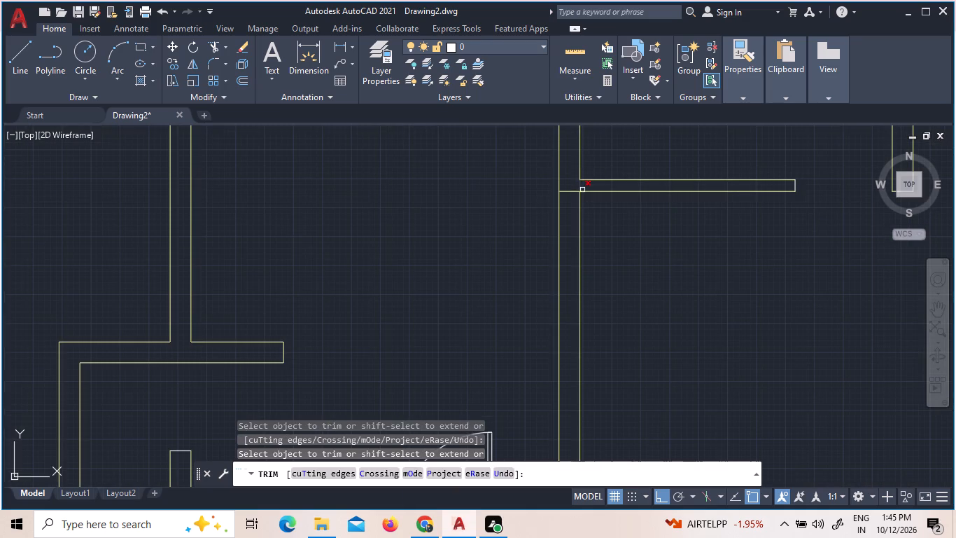
left_click(581, 186)
left_click(574, 190)
scroll(575, 191, "down", 3)
scroll(766, 233, "down", 1)
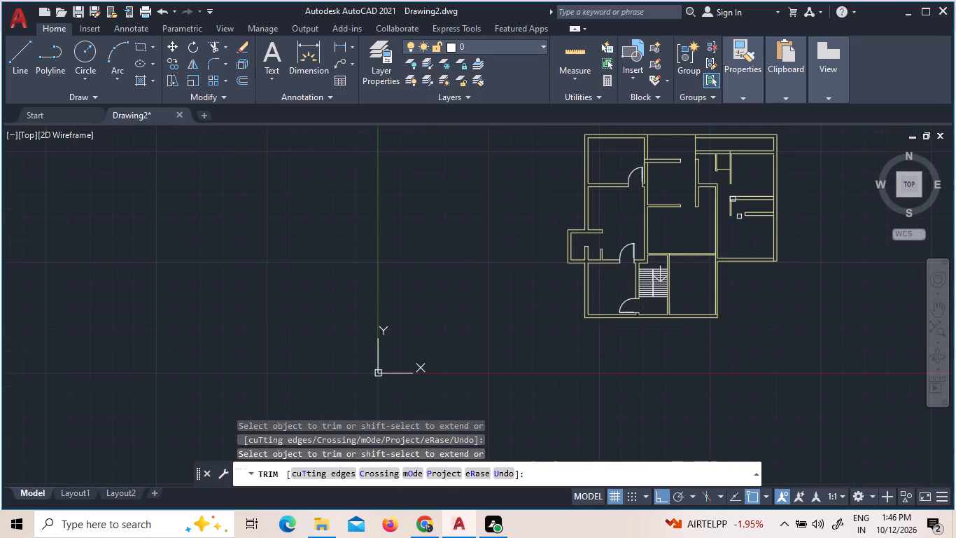
Trim the overlapping line where the upper central short wall joins the central vertical wall.
scroll(703, 170, "up", 2)
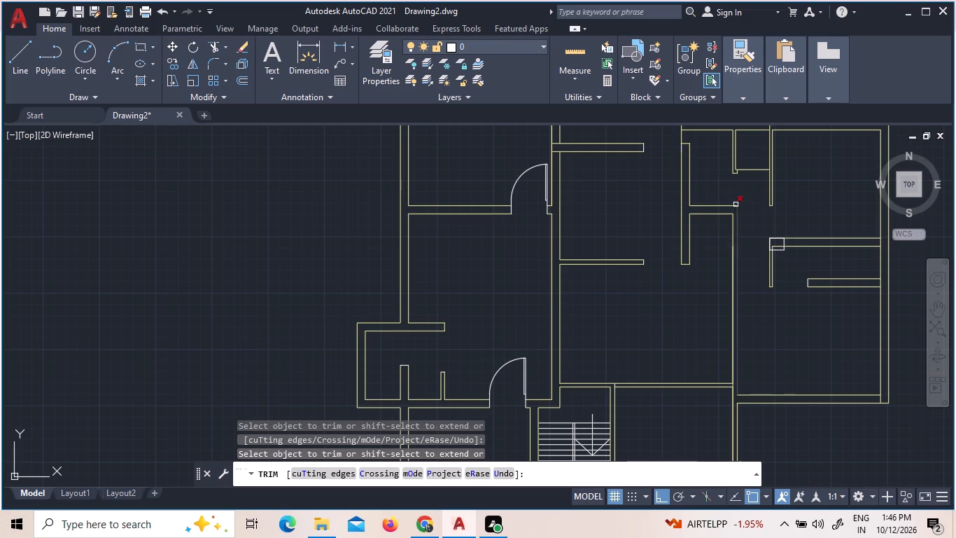
left_click(556, 141)
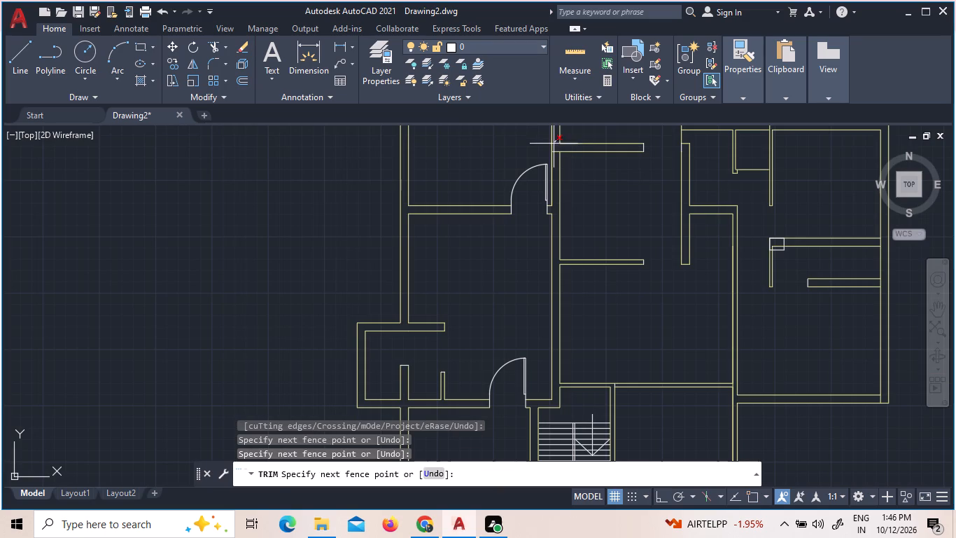
left_click(557, 158)
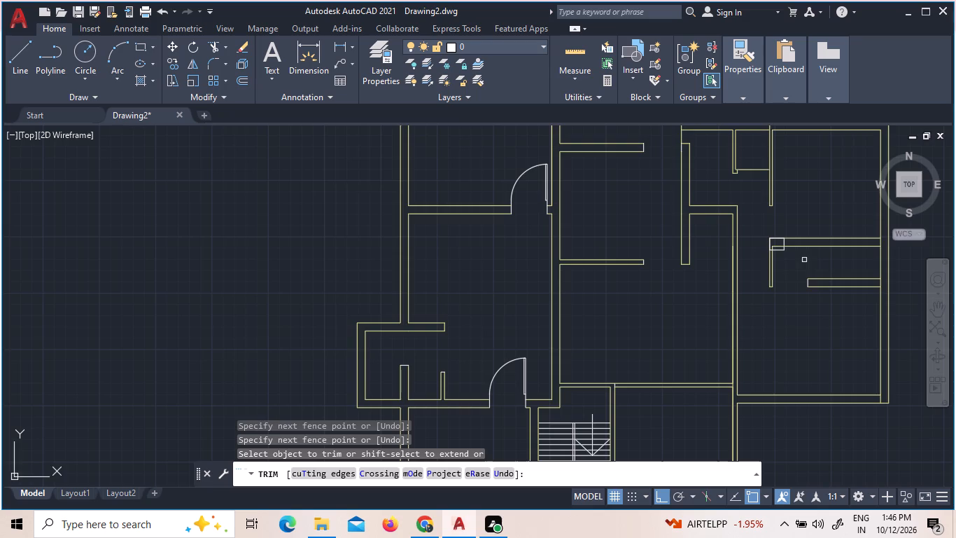
Trim the east exterior wall's inner line where the two horizontal walls of the eastern rooms meet it.
scroll(803, 258, "down", 1)
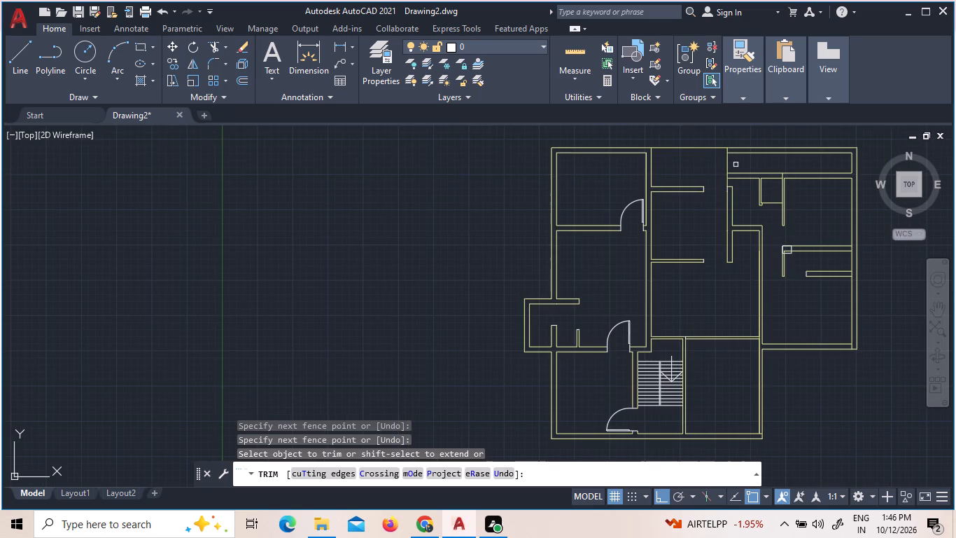
scroll(852, 249, "up", 2)
left_click(850, 243)
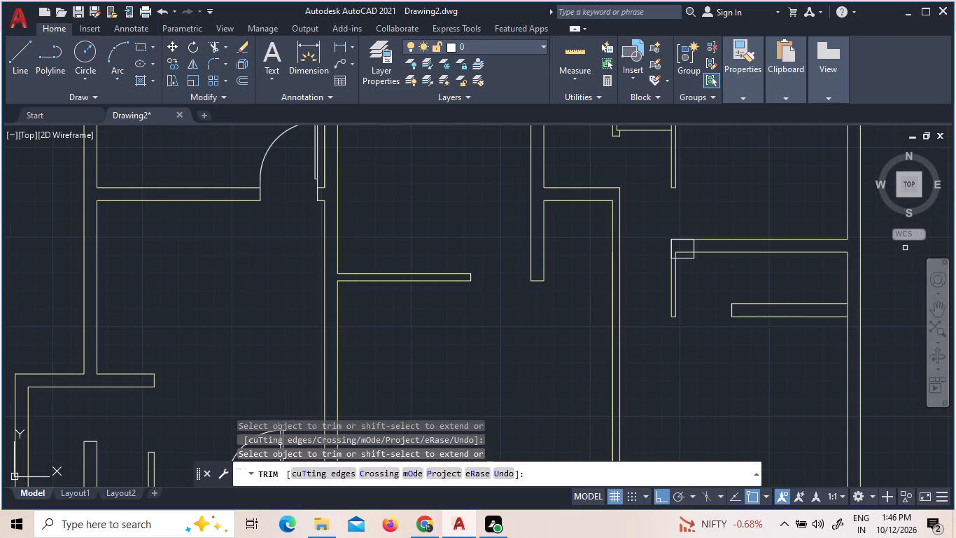
scroll(905, 248, "down", 1)
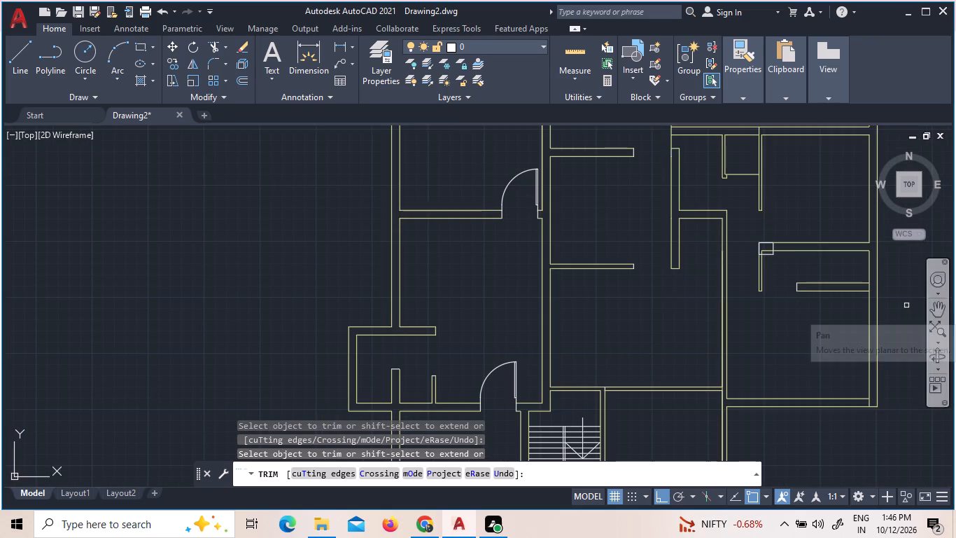
scroll(870, 290, "up", 1)
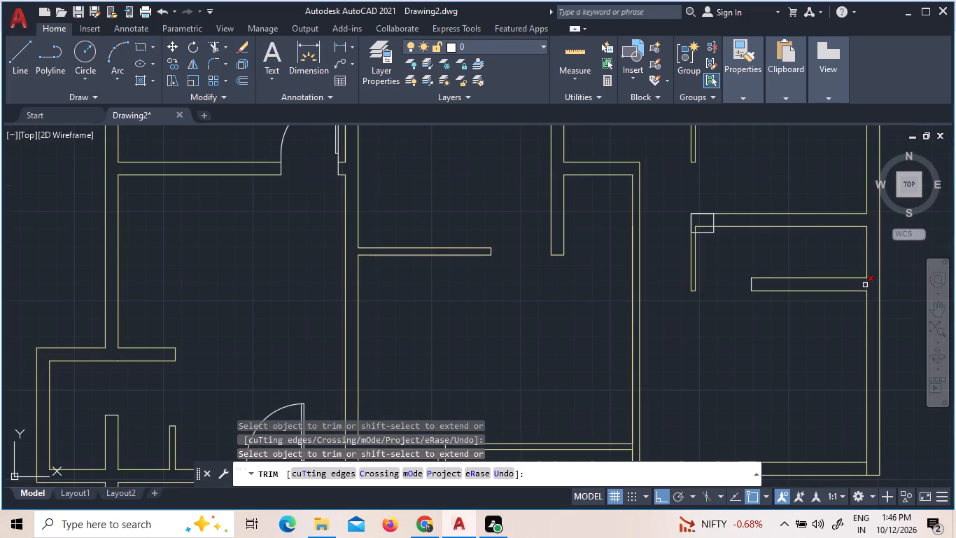
left_click(865, 285)
scroll(631, 284, "down", 1)
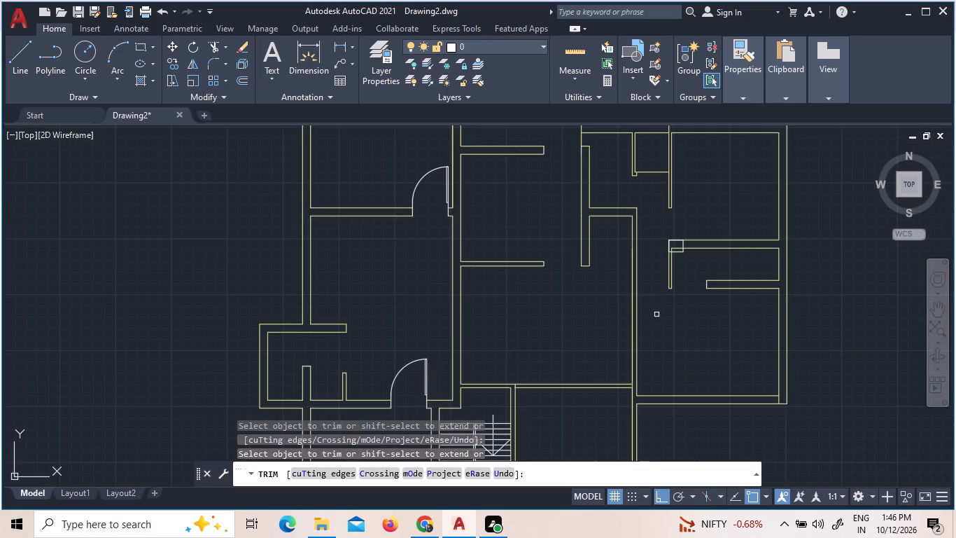
Trim the overlapping line where the east end of the wall north of the staircase meets the vertical wall.
scroll(657, 316, "down", 1)
scroll(642, 367, "up", 2)
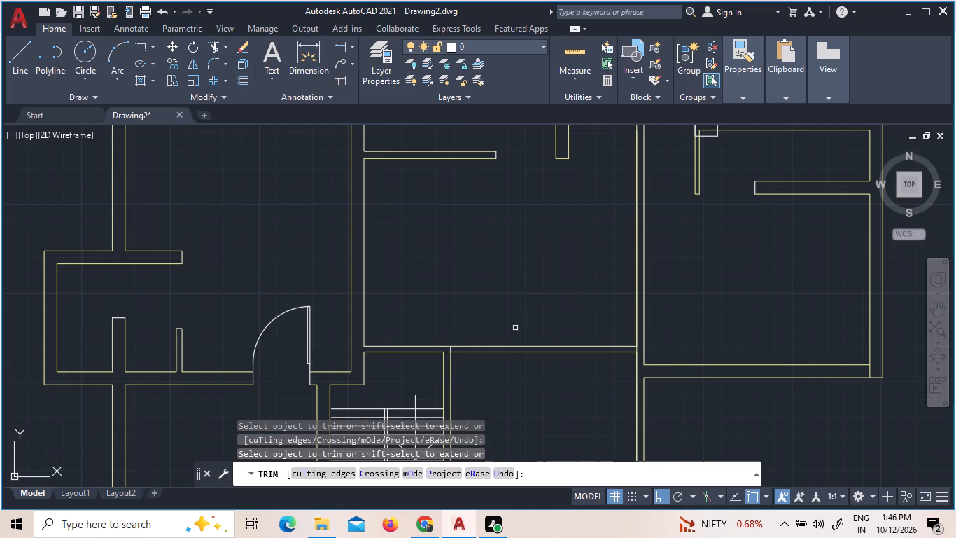
scroll(635, 347, "up", 3)
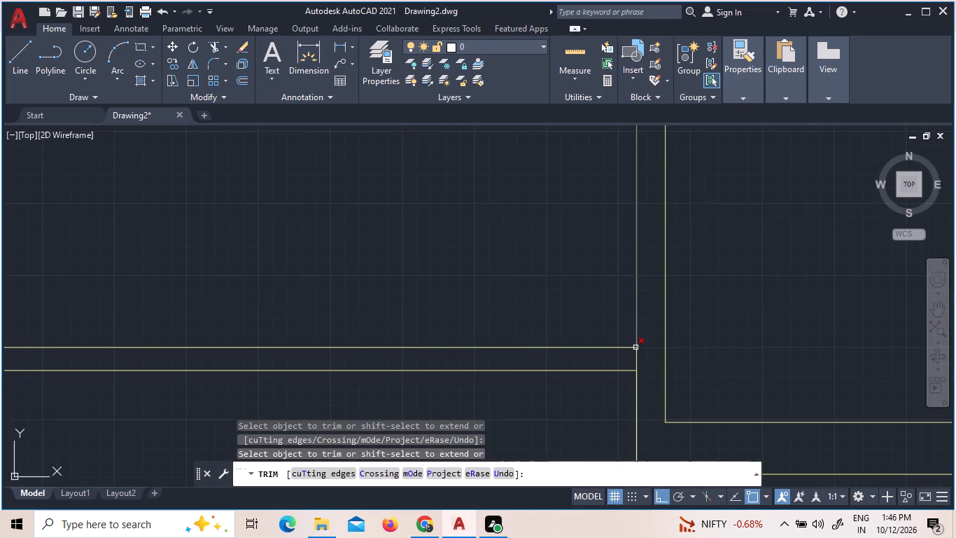
left_click(635, 359)
scroll(635, 359, "down", 2)
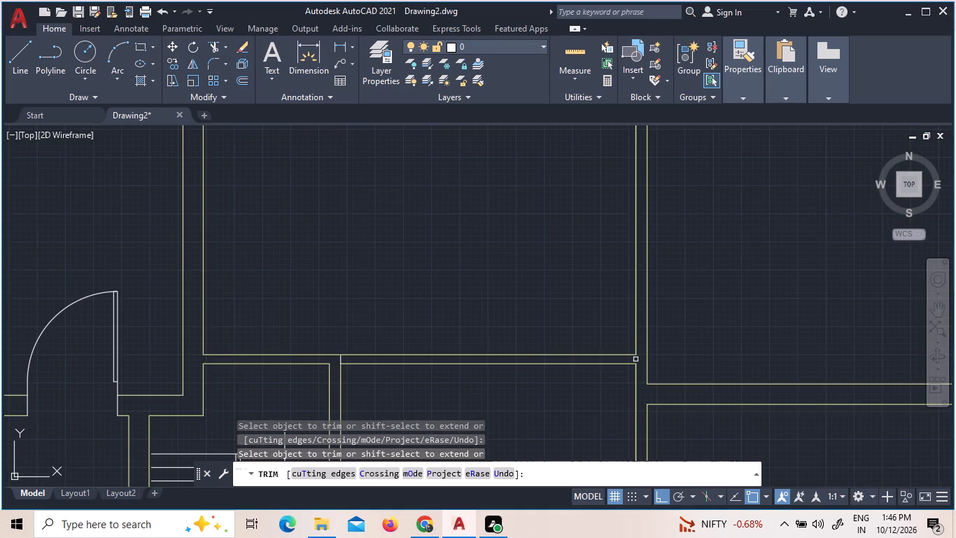
Trim the overlapping line at the southeast exterior corner of the eastern room.
scroll(635, 359, "down", 2)
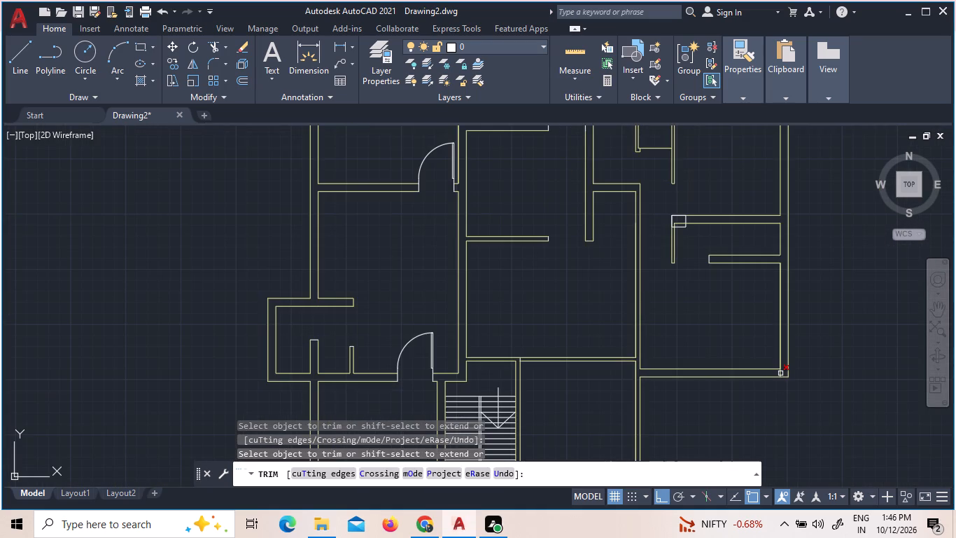
left_click(780, 373)
scroll(800, 397, "down", 1)
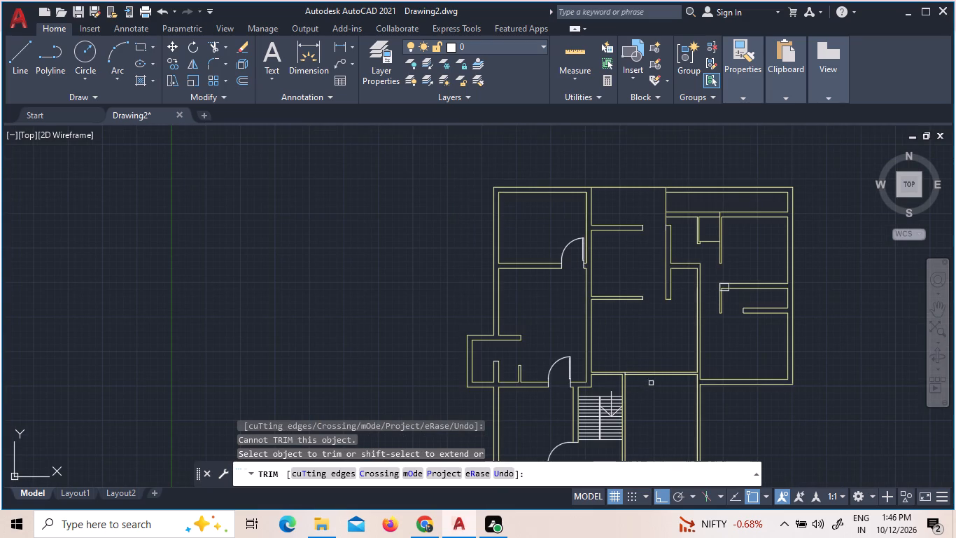
Draw a short line across the wall north of the staircase where it meets the central vertical wall.
scroll(666, 343, "up", 1)
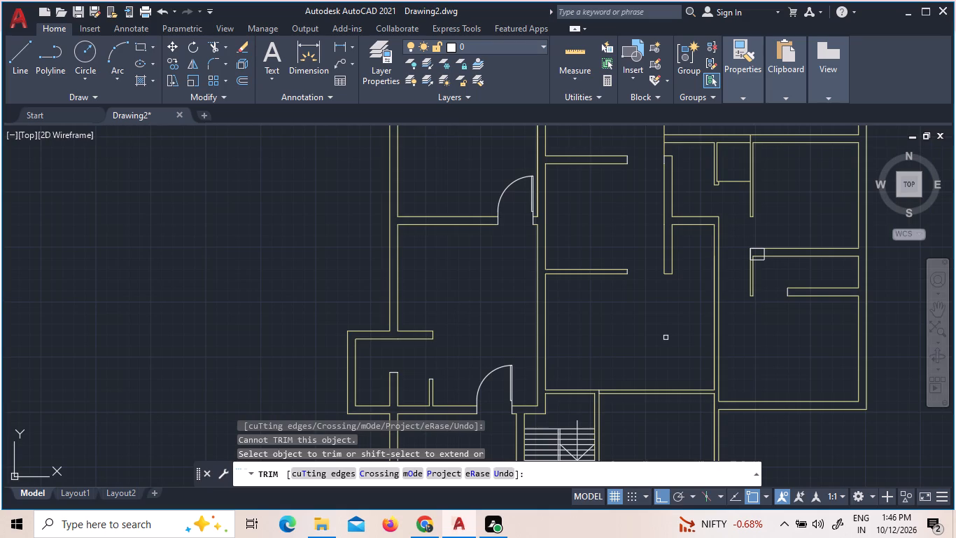
scroll(660, 367, "up", 1)
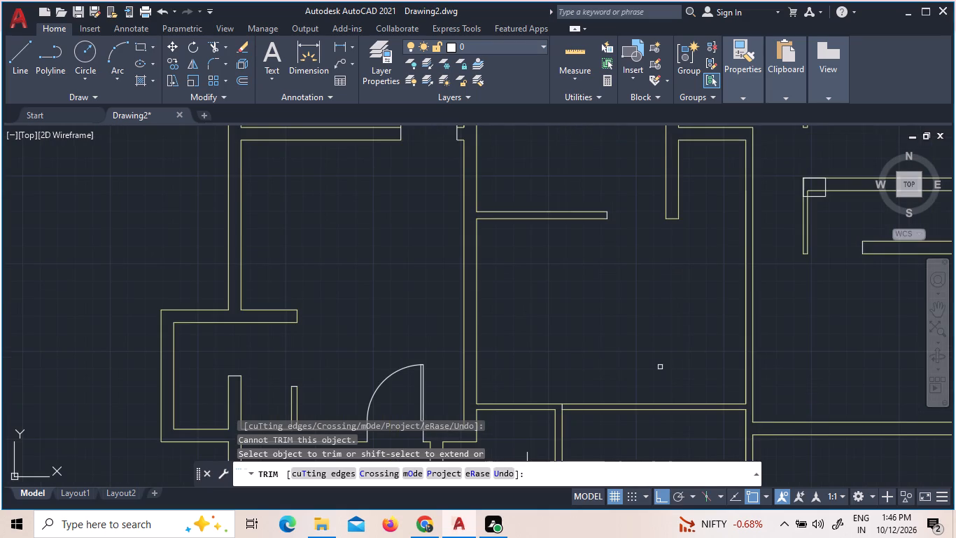
scroll(660, 367, "down", 1)
scroll(637, 421, "up", 1)
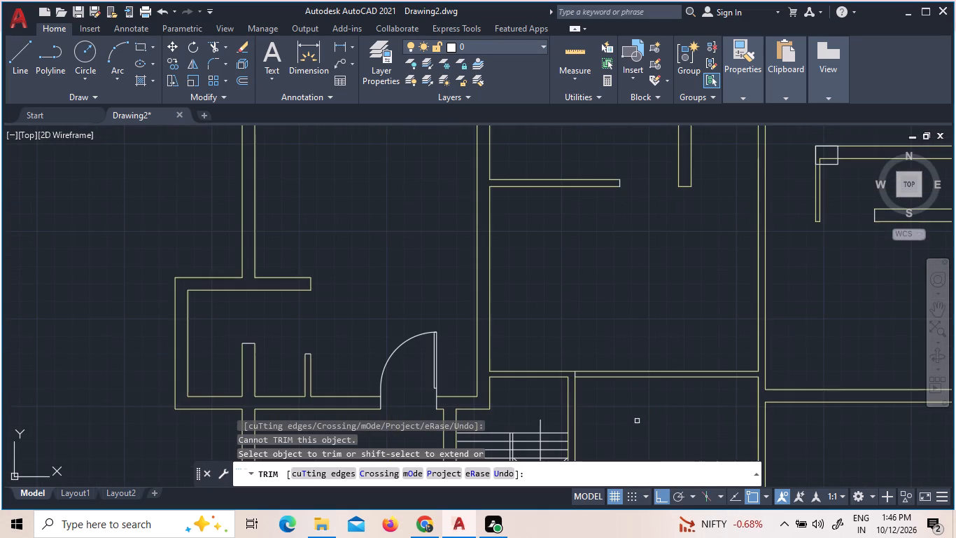
scroll(637, 421, "up", 1)
key("l")
key("Return")
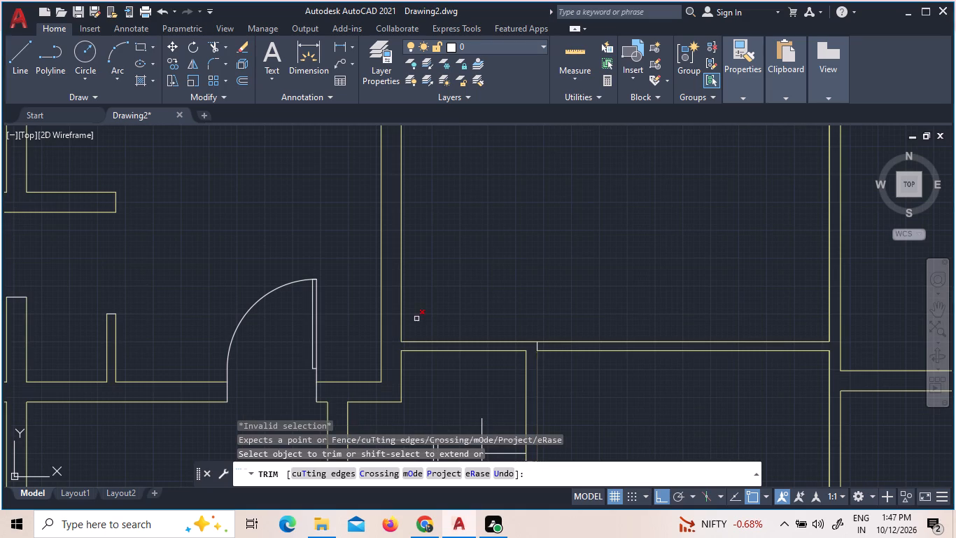
left_click(10, 67)
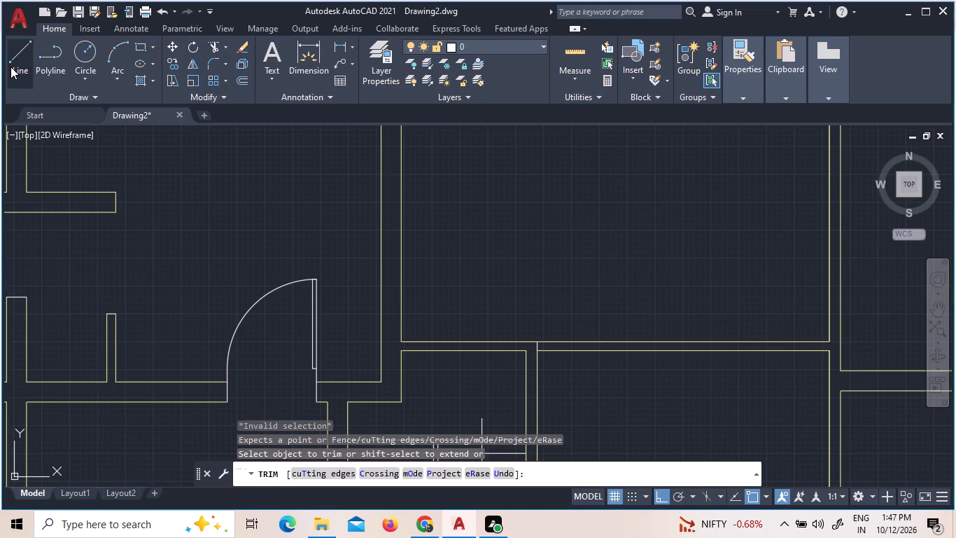
left_click(400, 342)
left_click(398, 349)
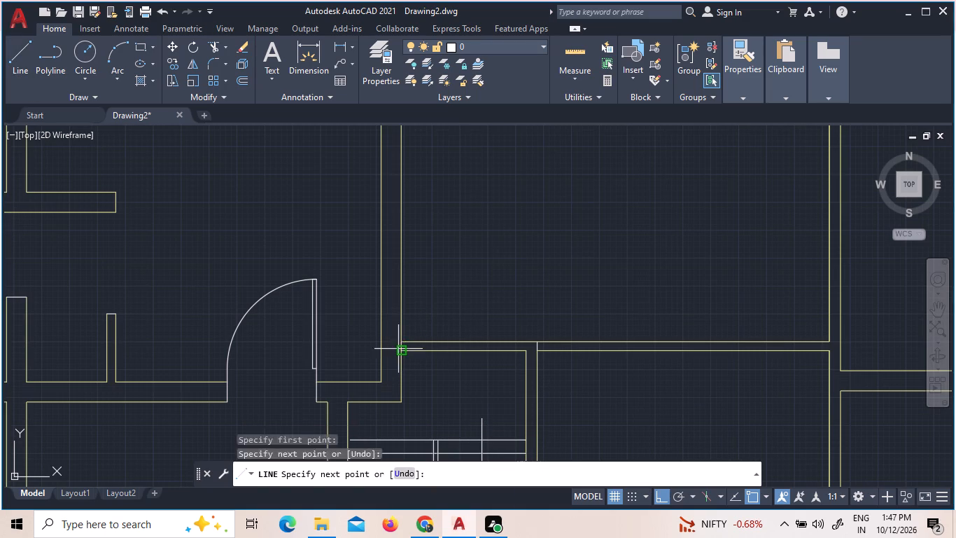
key("Escape")
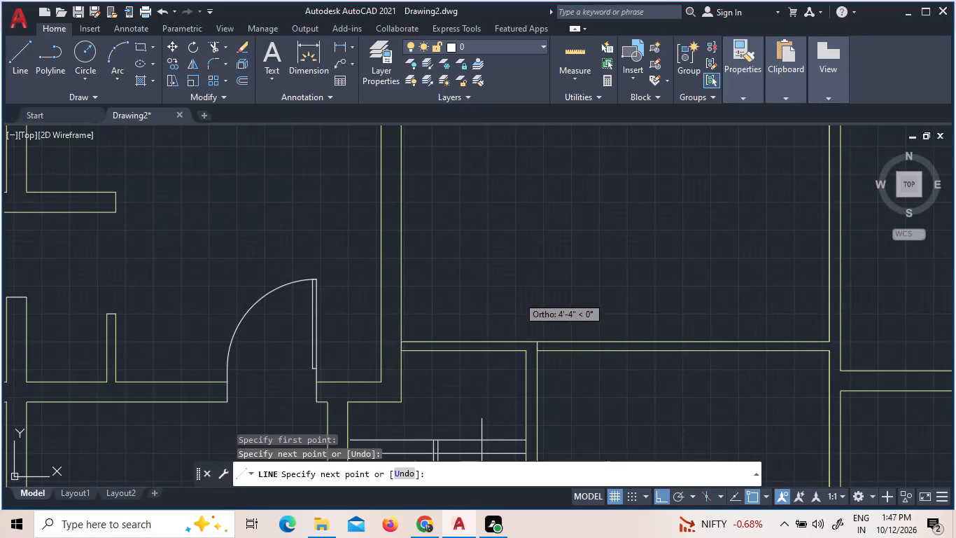
Offset the short closing line at the central vertical wall 5" east within the wall north of the staircase.
key("o")
key("Return")
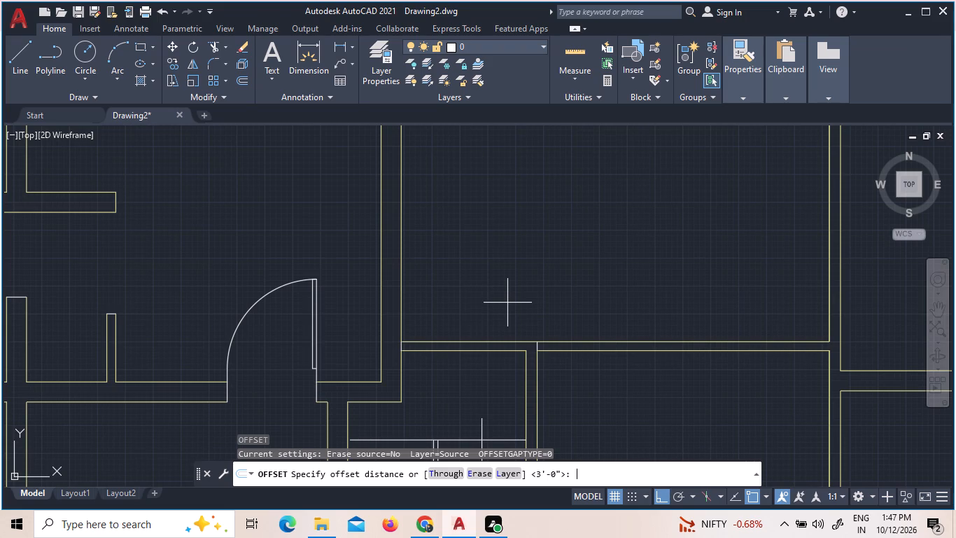
key("5")
key("shift+quotedbl")
key("Return")
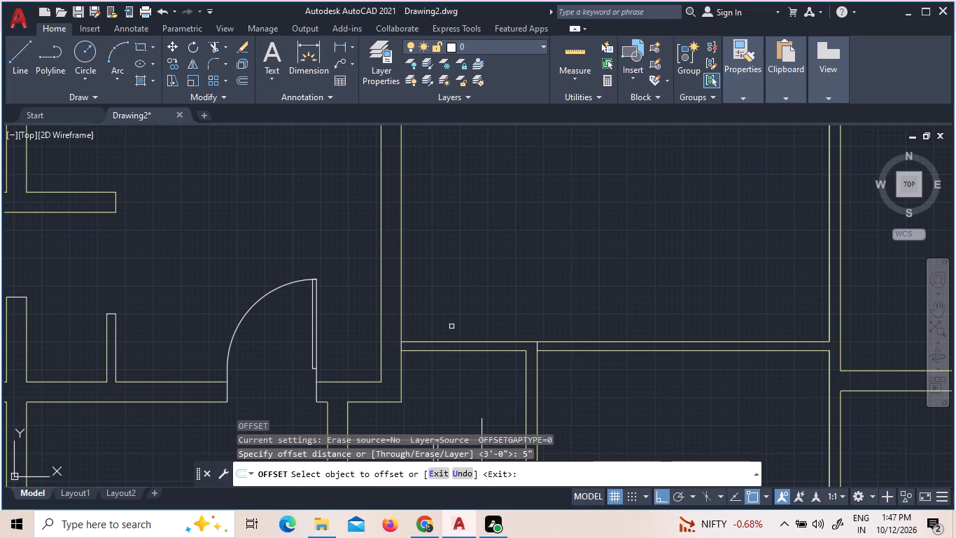
left_click(401, 345)
left_click(428, 346)
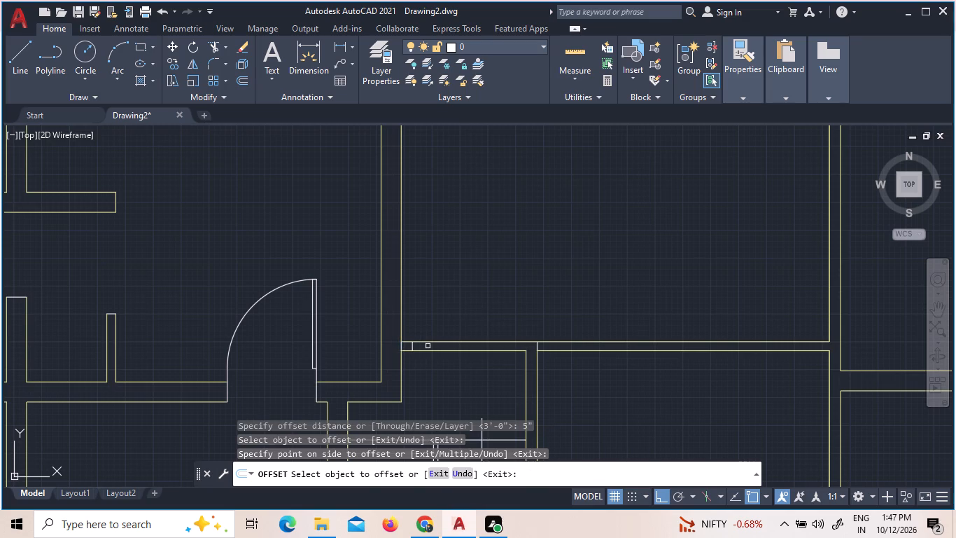
Offset the short line above the staircase's east wall 5" east and 5" west, and offset the western copy another 5" west.
left_click(537, 345)
left_click(552, 349)
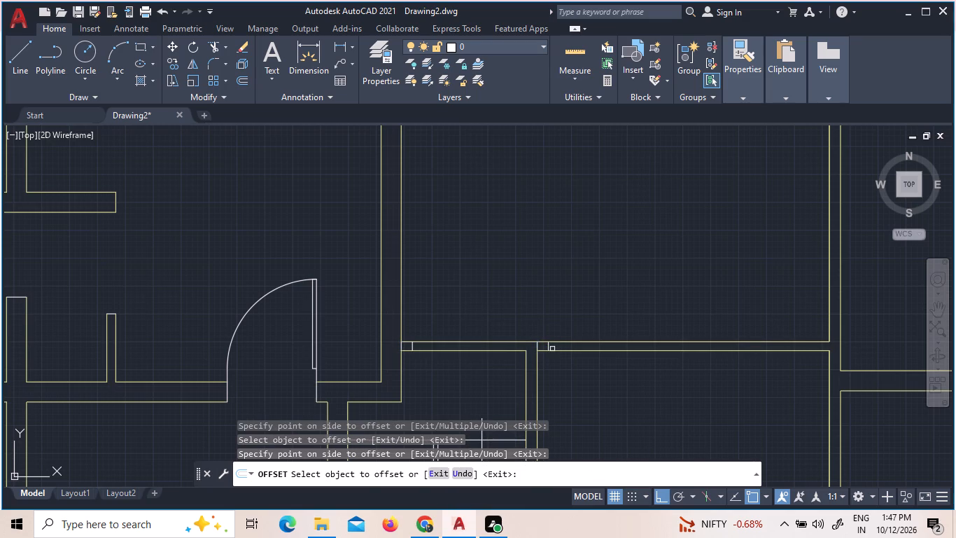
left_click(537, 347)
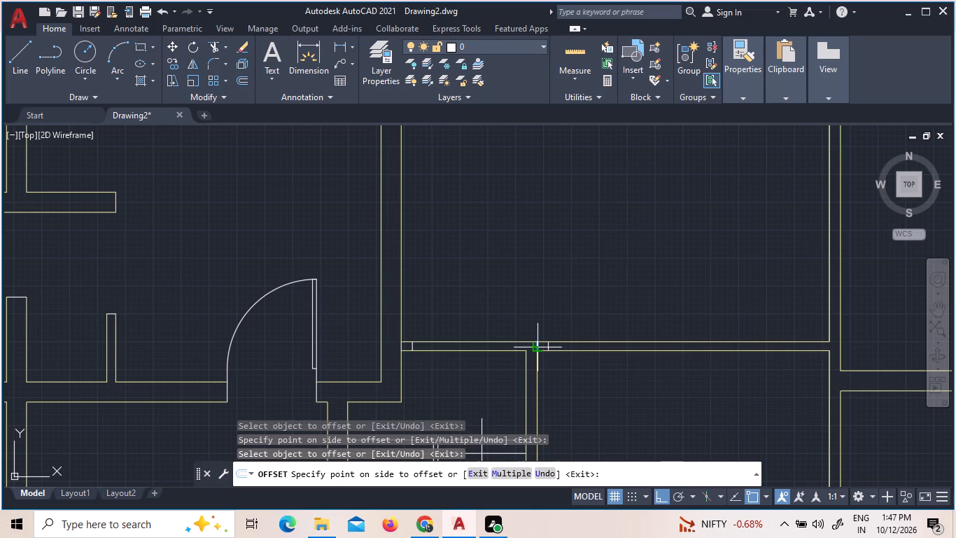
left_click(507, 364)
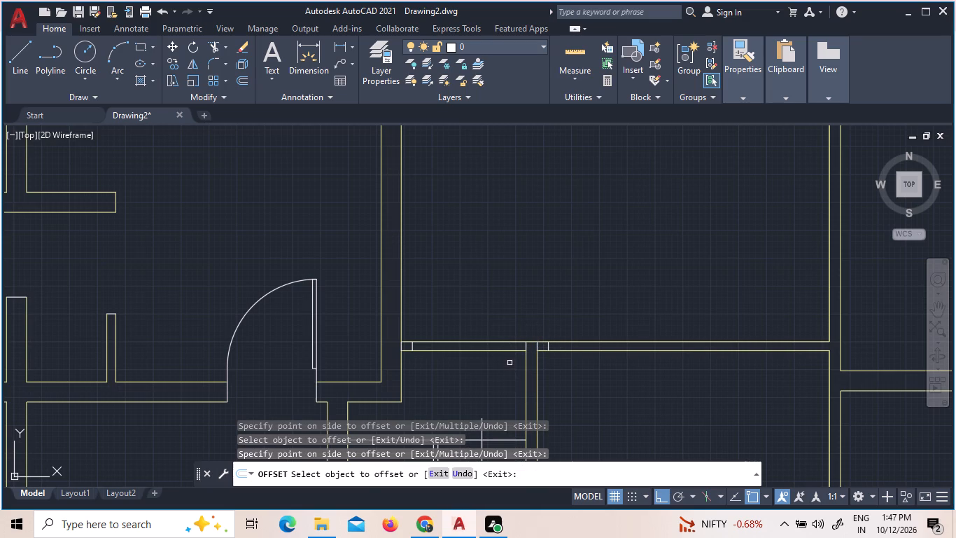
scroll(529, 342, "up", 3)
scroll(533, 343, "down", 2)
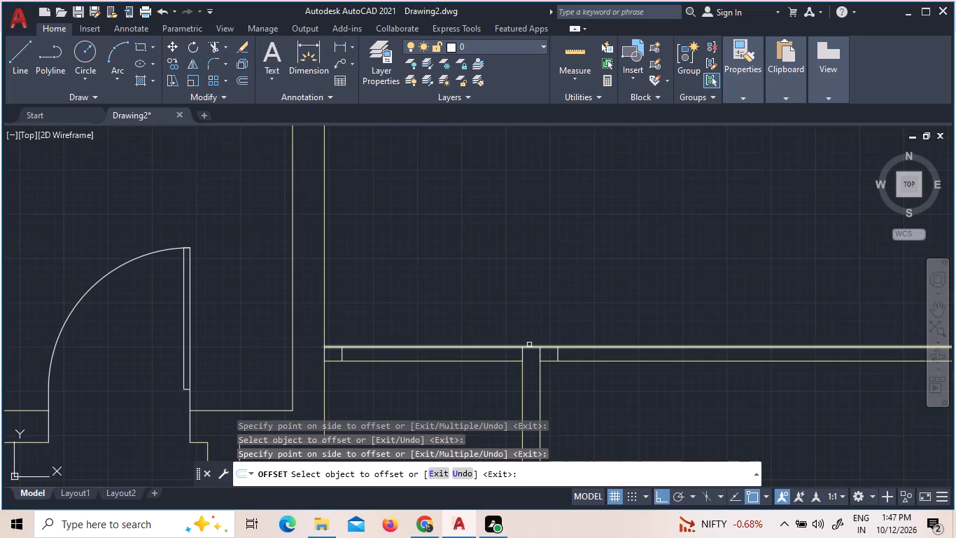
left_click(521, 351)
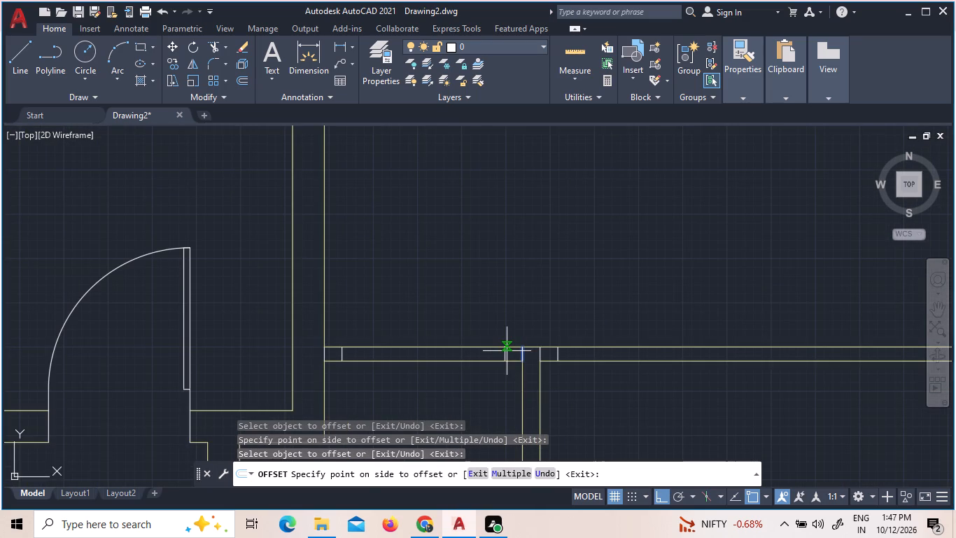
left_click(507, 351)
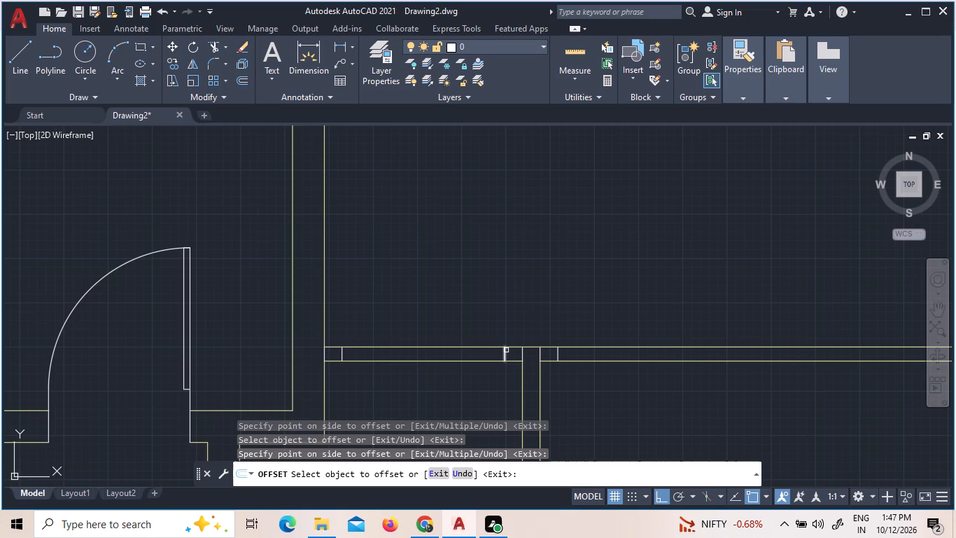
Offset the west line of the vertical wall east of the central short walls 5" to the west.
scroll(512, 355, "down", 3)
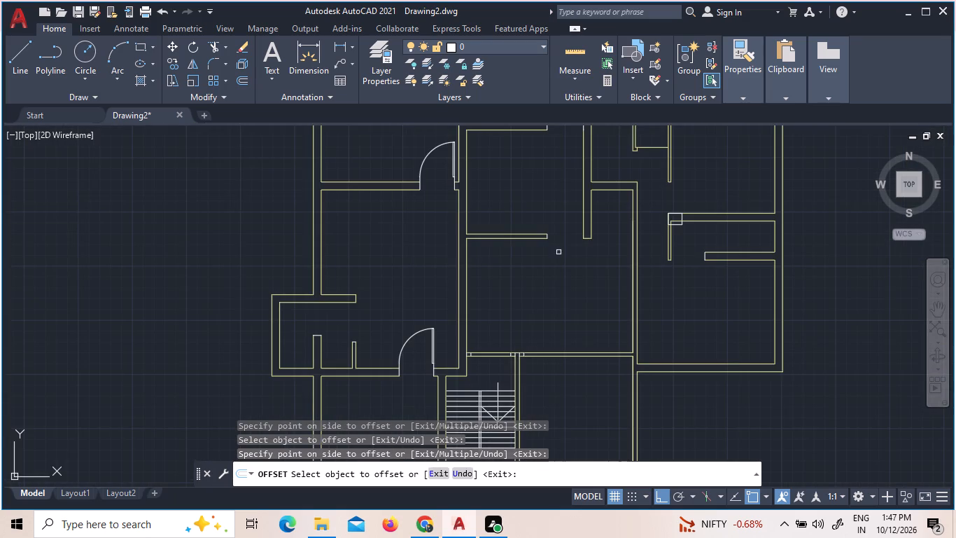
scroll(556, 227, "up", 4)
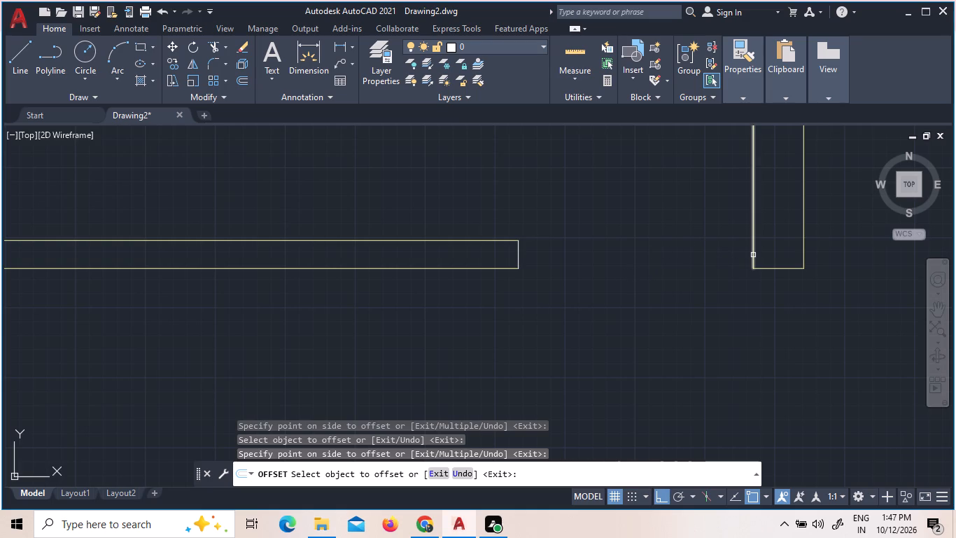
left_click(753, 255)
left_click(742, 258)
scroll(742, 258, "down", 3)
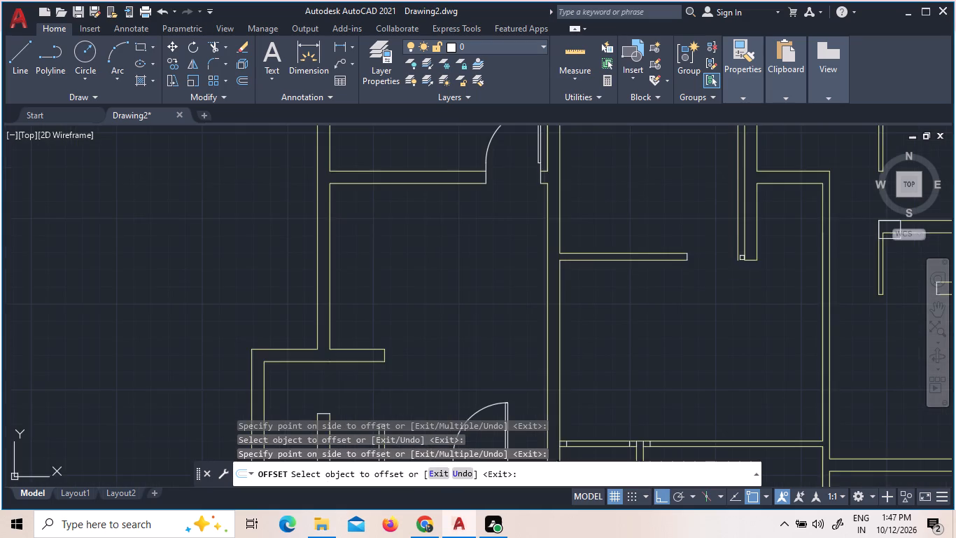
scroll(742, 258, "down", 3)
scroll(749, 219, "up", 3)
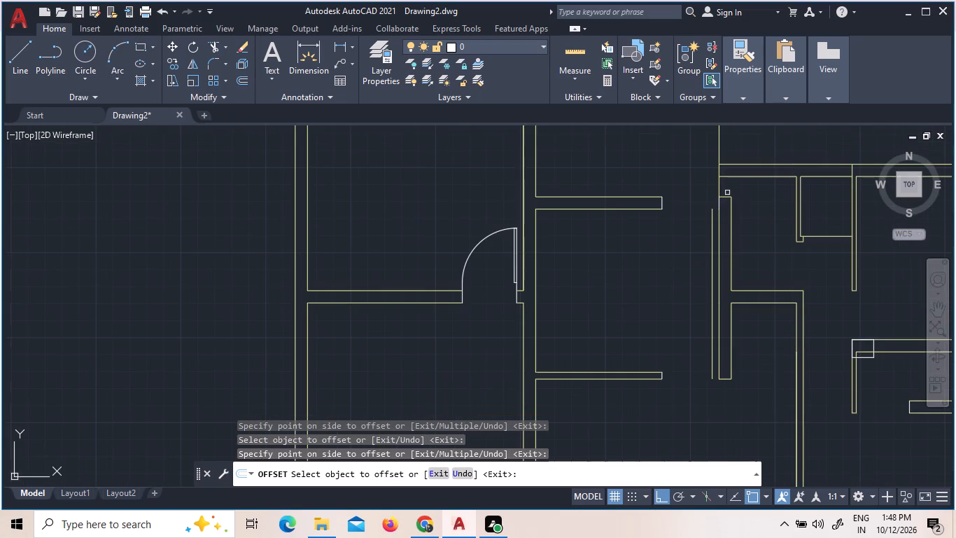
scroll(727, 193, "up", 1)
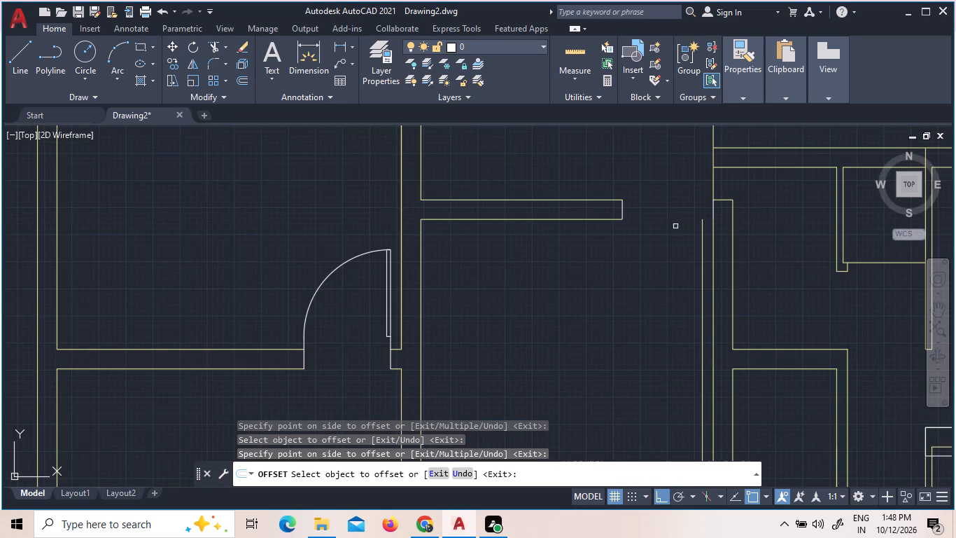
Delete the offset copy beside the west line of the vertical wall east of the central short walls.
key("Escape")
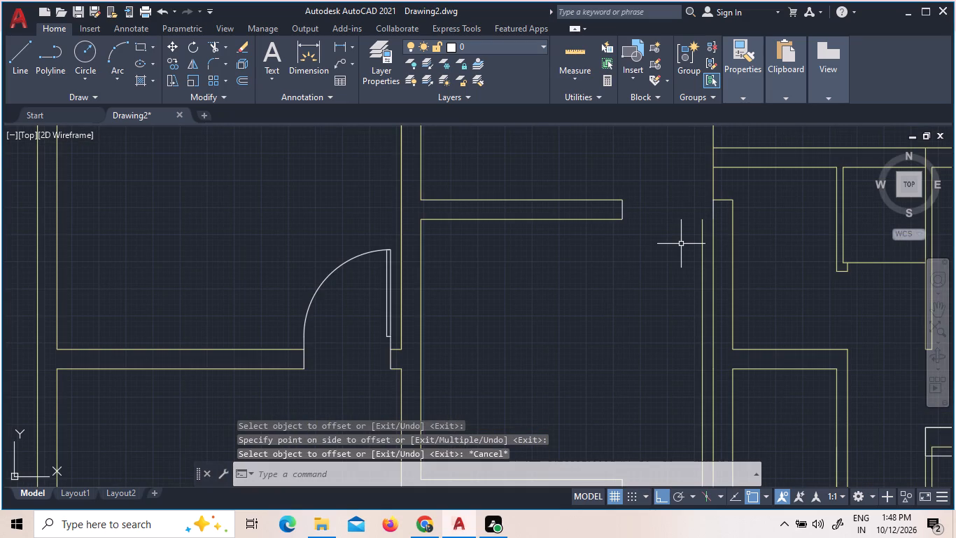
left_click(703, 239)
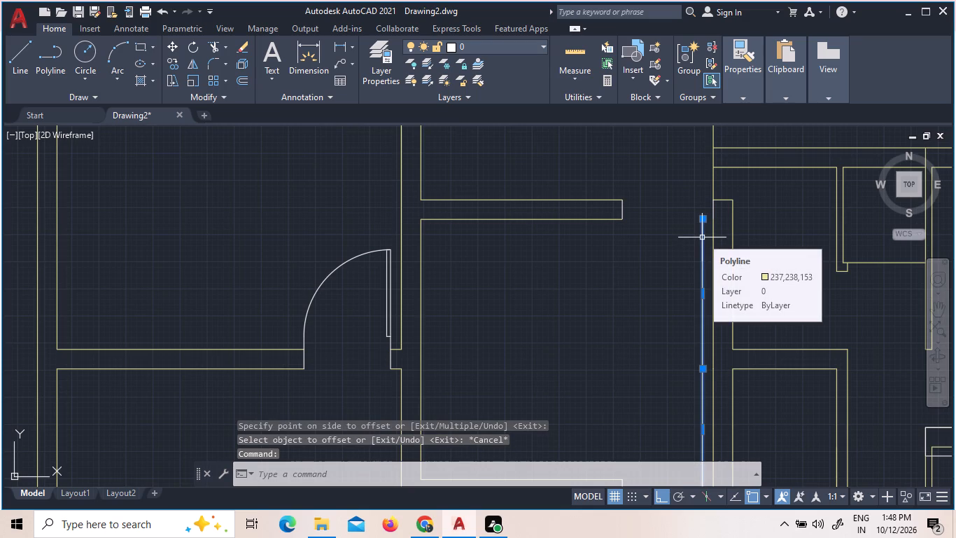
key("Delete")
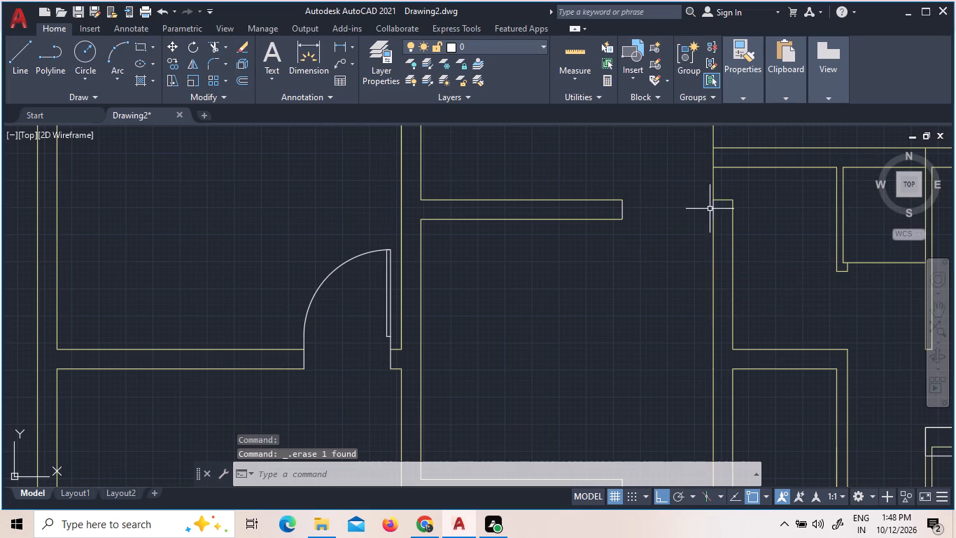
Offset the short line at the top of that vertical wall's west face 5" to the west.
left_click(712, 207)
key("o")
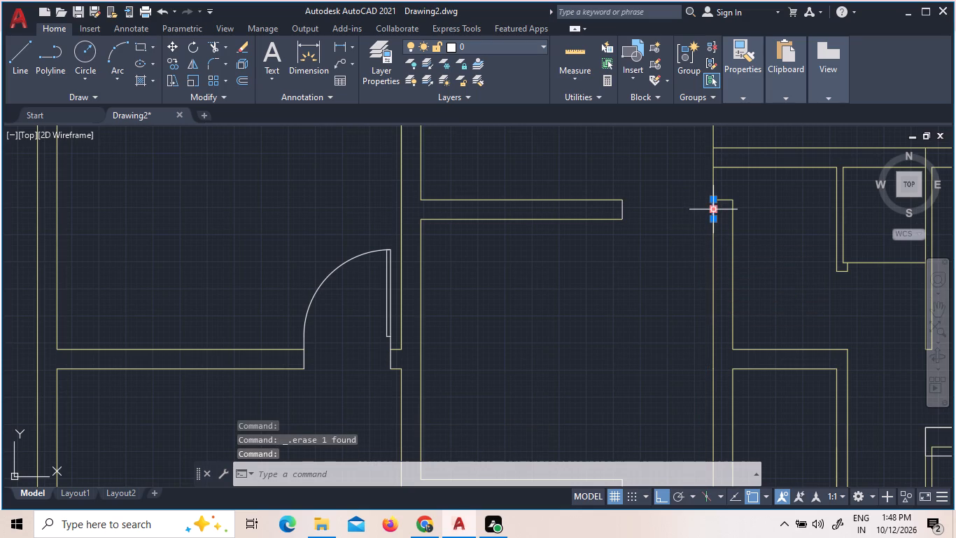
key("Return")
key("Return")
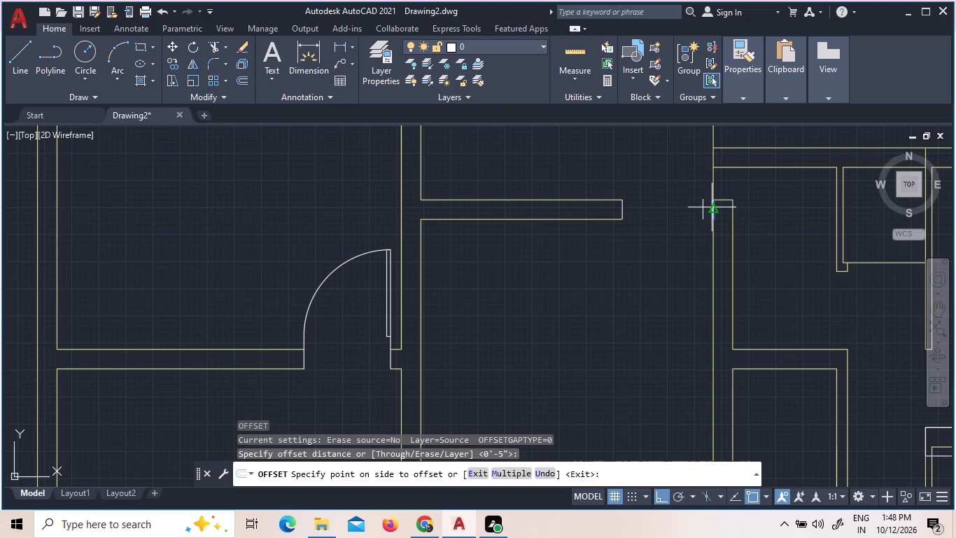
left_click(712, 207)
left_click(694, 213)
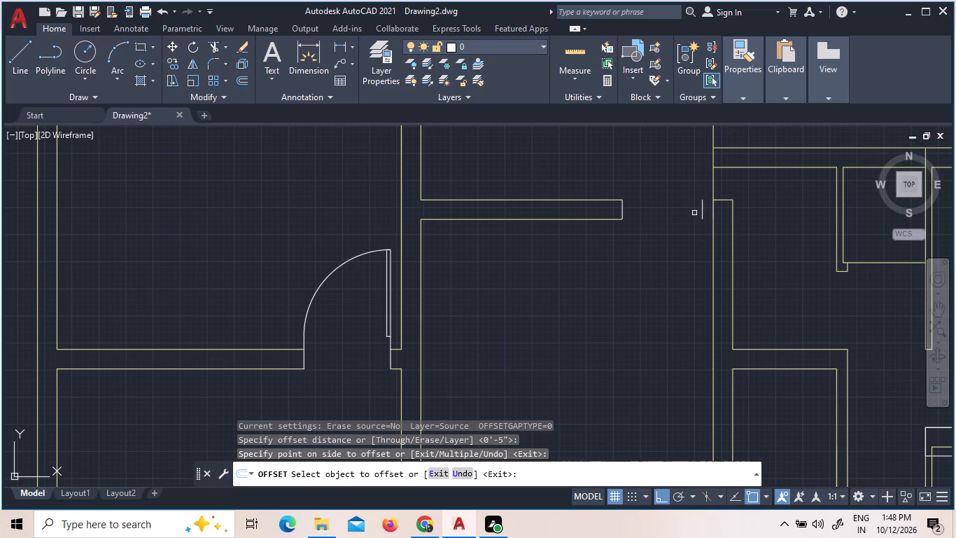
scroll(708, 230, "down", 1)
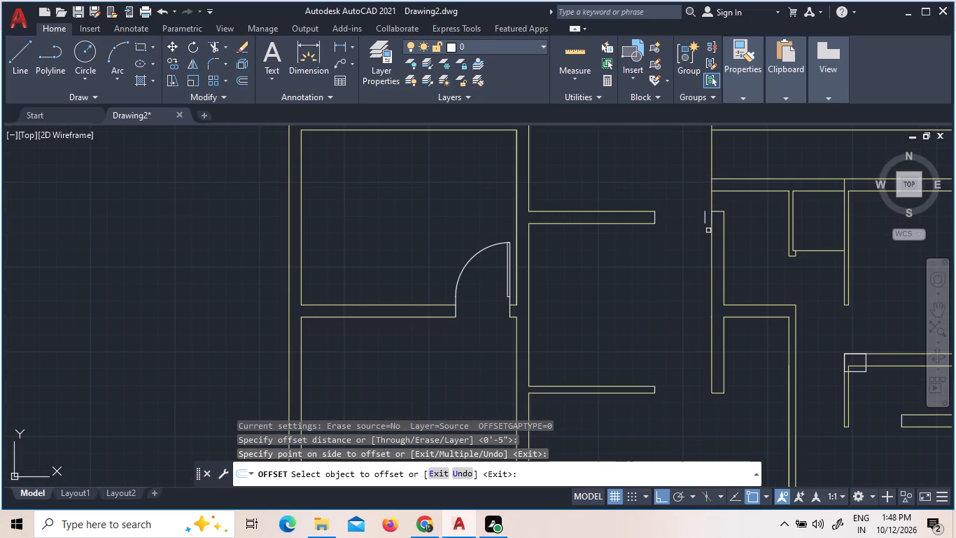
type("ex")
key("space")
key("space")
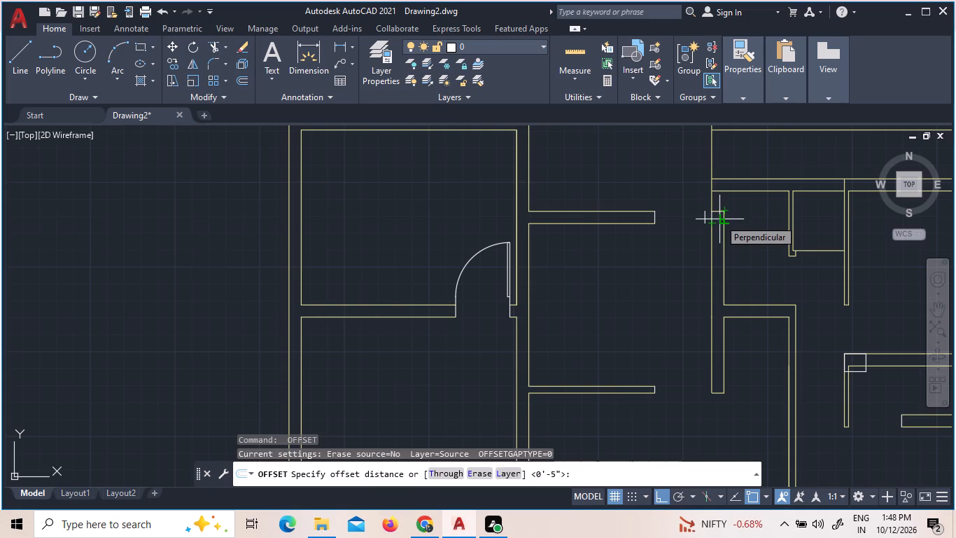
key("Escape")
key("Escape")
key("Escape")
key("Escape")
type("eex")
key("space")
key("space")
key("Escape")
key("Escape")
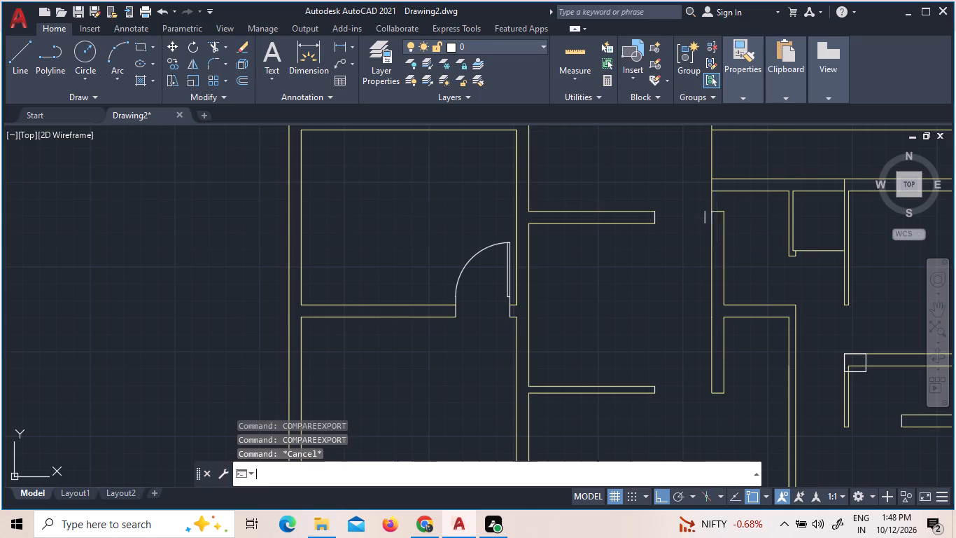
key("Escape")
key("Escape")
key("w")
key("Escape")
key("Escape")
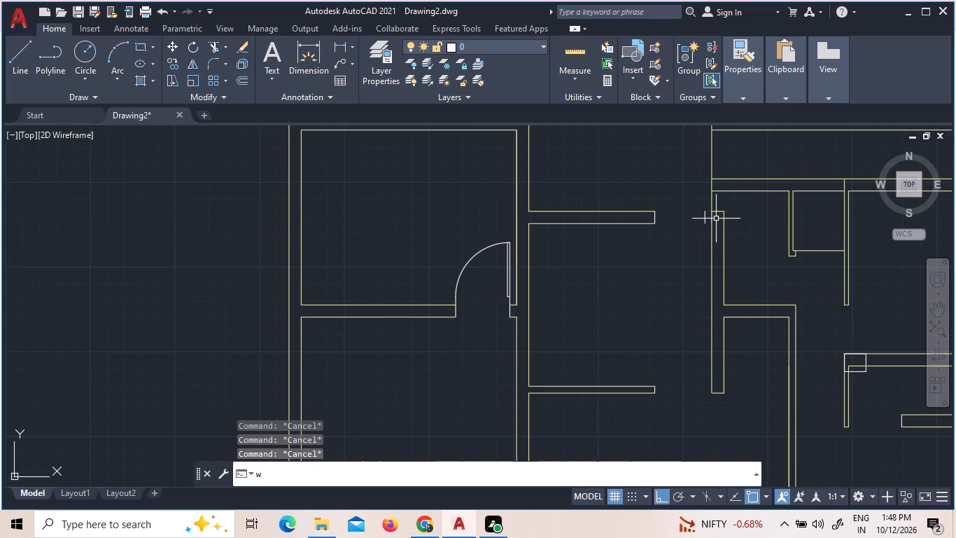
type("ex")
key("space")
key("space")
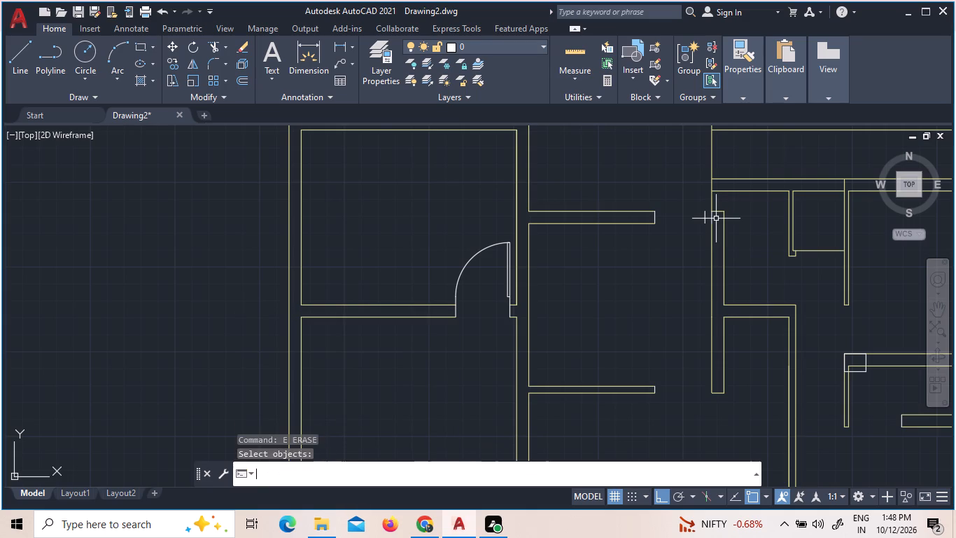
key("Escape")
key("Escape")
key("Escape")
Extend the vertical wall's top line west to the jamb line and the upper central short wall's south line east across the vertical wall.
type("ex")
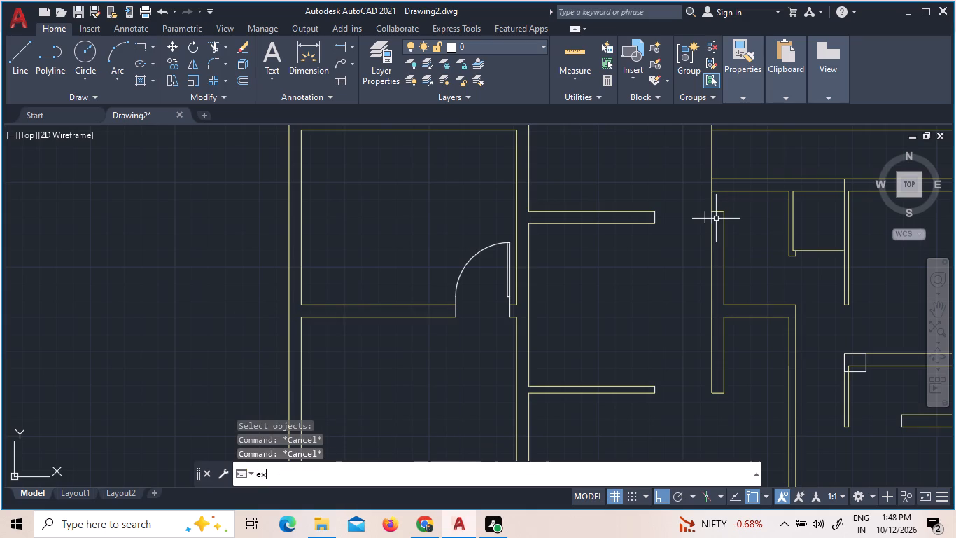
key("space")
key("space")
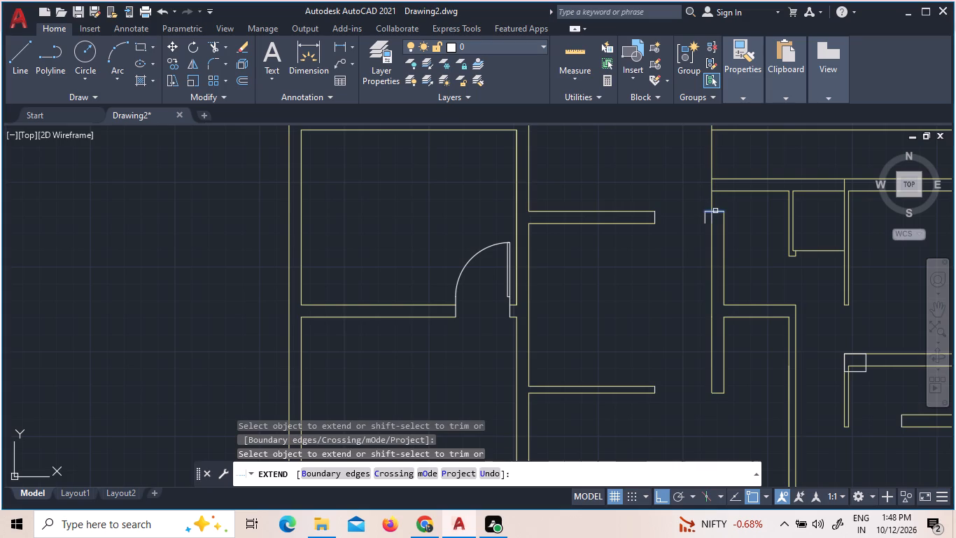
left_click(715, 211)
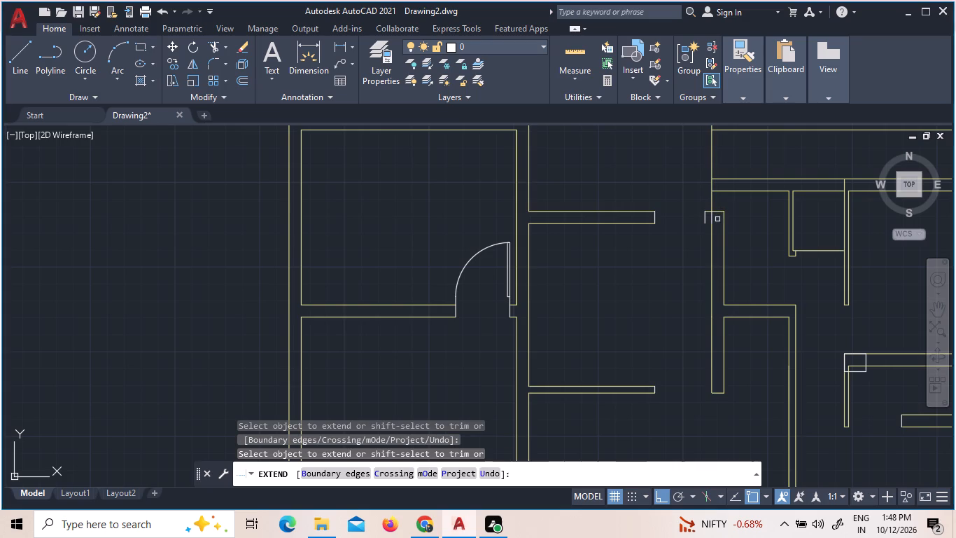
left_click(638, 222)
left_click(674, 223)
left_click(695, 224)
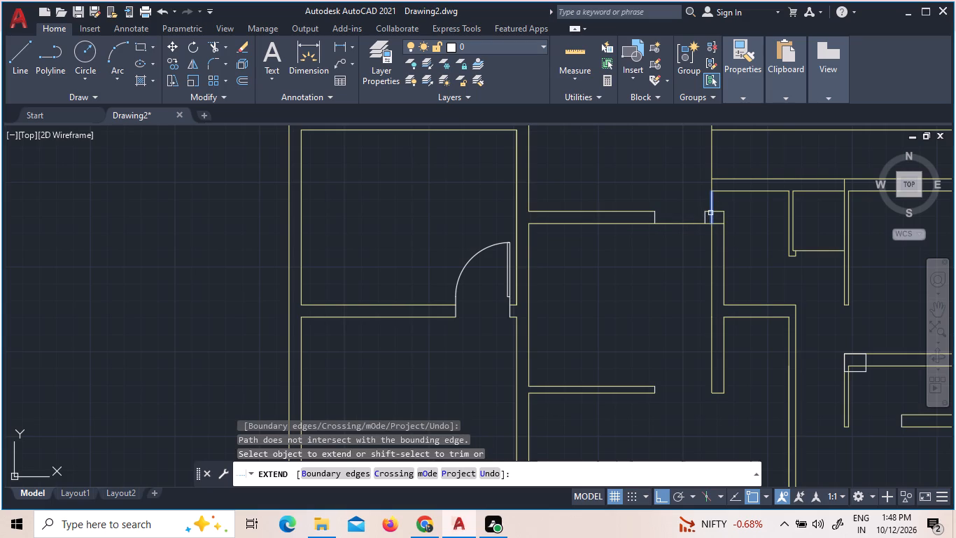
key("Escape")
Delete the short line on the vertical wall's west face between the jamb stub's two edges.
left_click(709, 216)
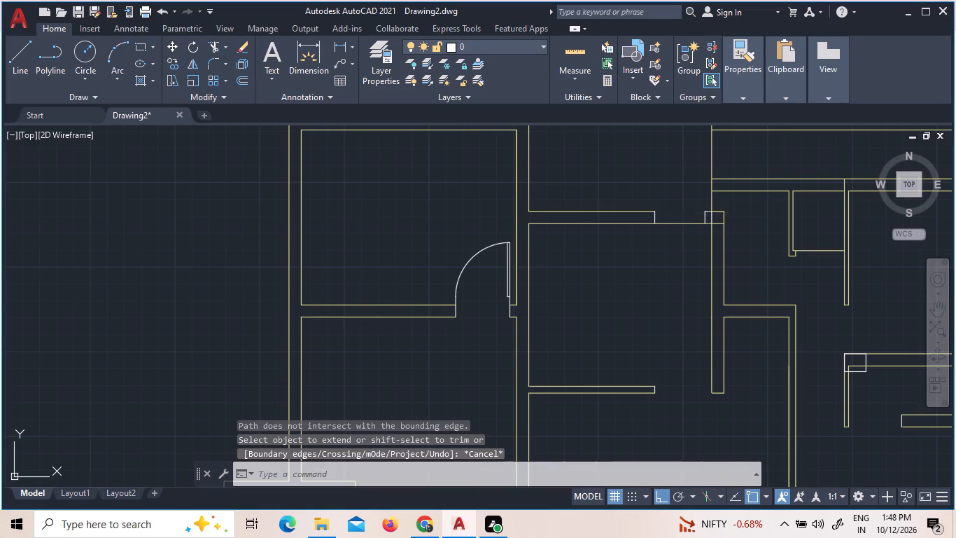
left_click(715, 215)
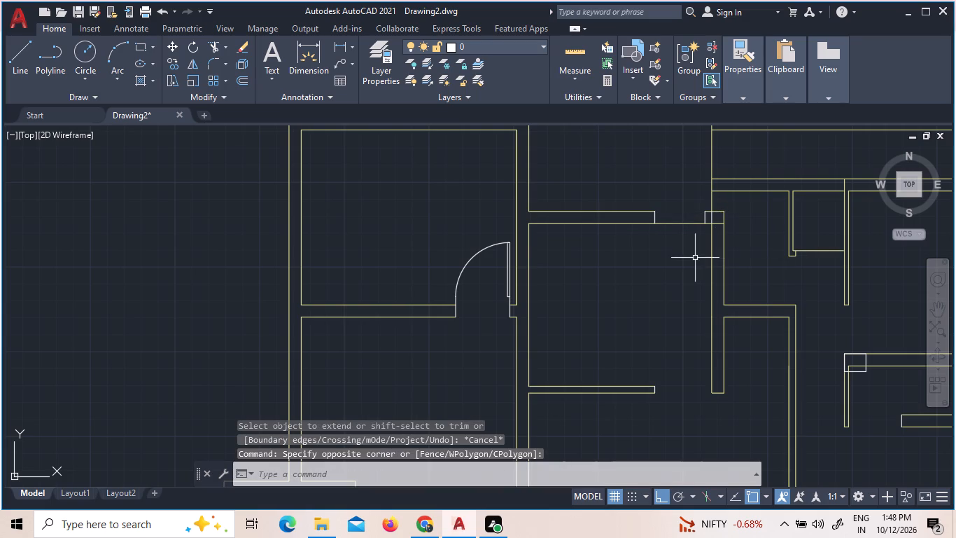
left_click(711, 216)
key("Delete")
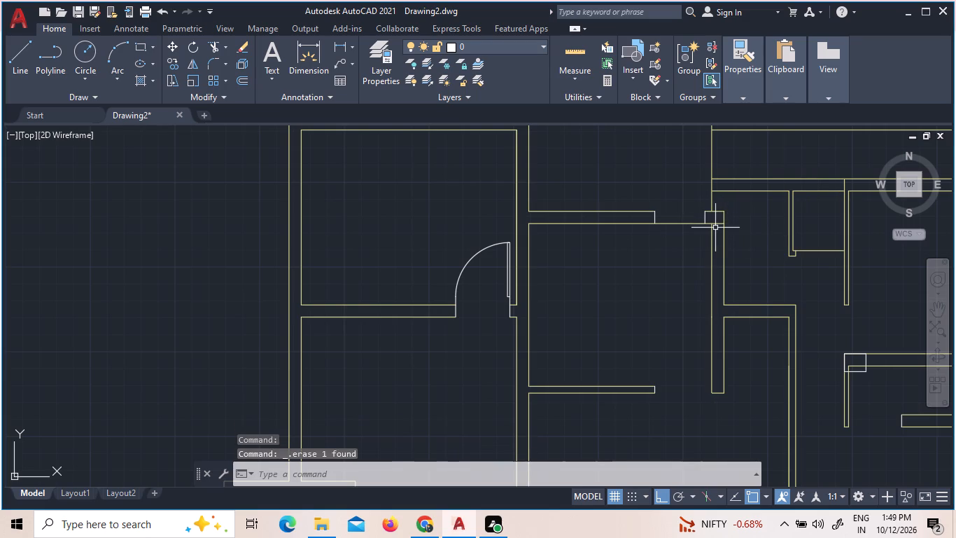
Trim the extended south line inside the vertical wall and across the door opening east of the upper central short wall.
type("tr")
key("space")
key("space")
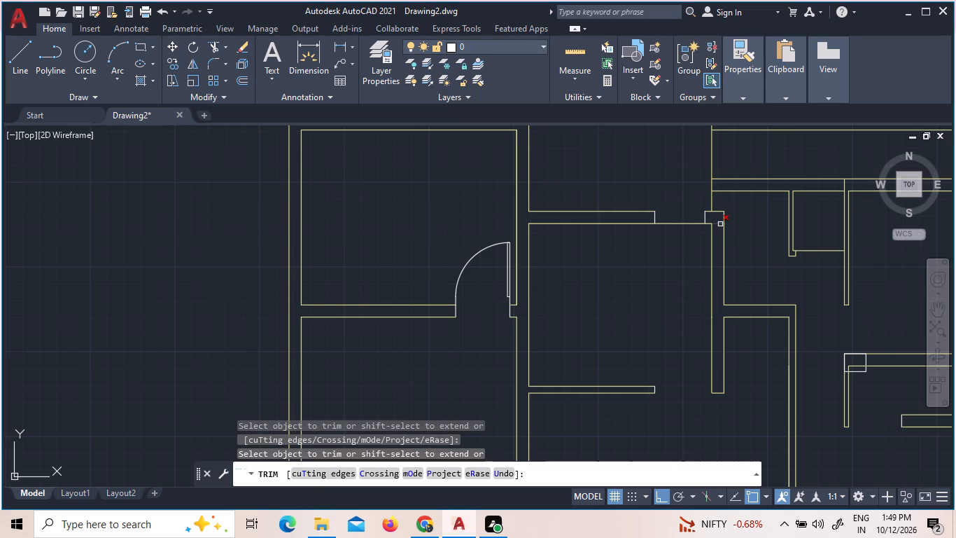
left_click(720, 224)
left_click(682, 223)
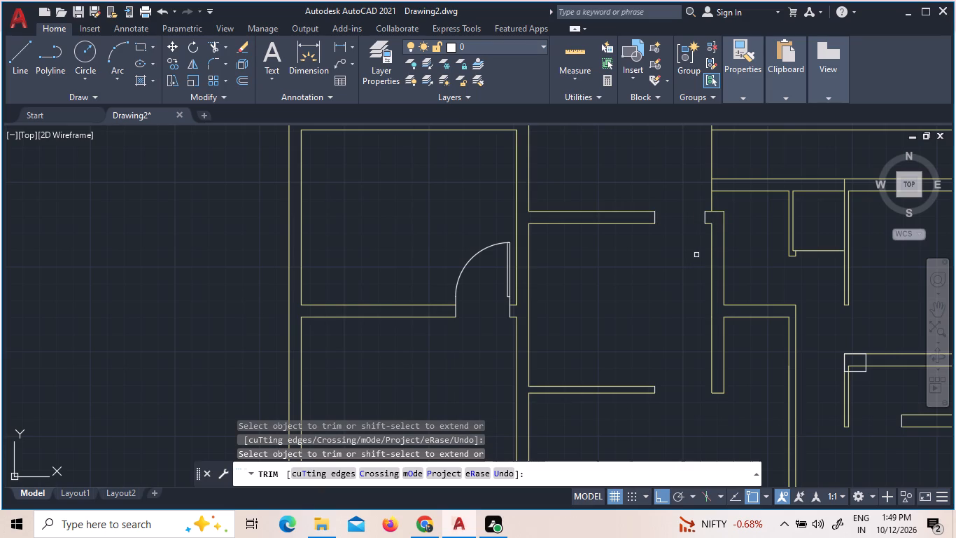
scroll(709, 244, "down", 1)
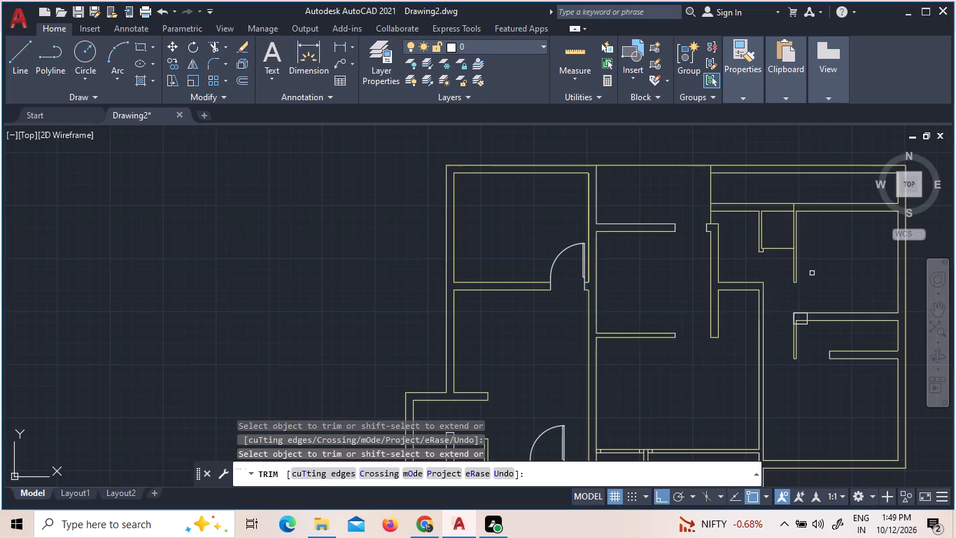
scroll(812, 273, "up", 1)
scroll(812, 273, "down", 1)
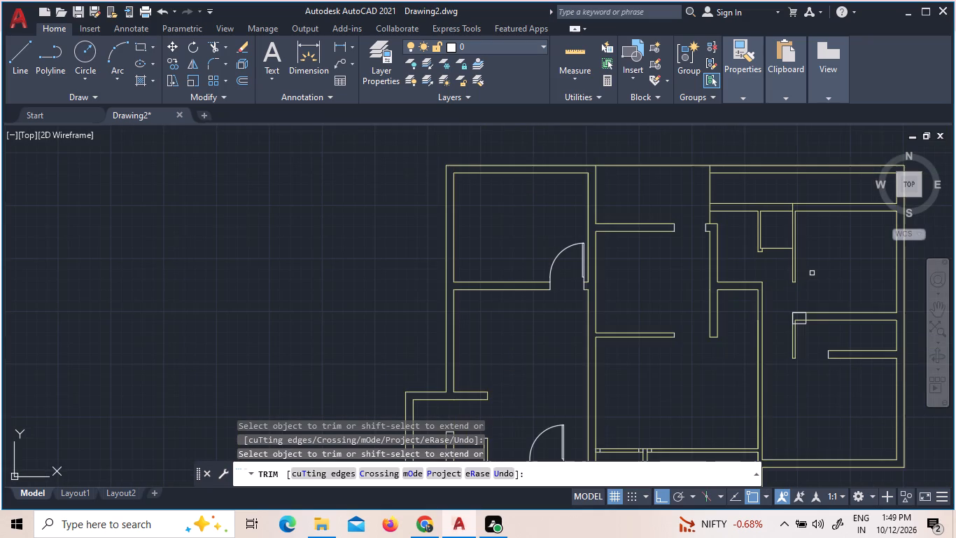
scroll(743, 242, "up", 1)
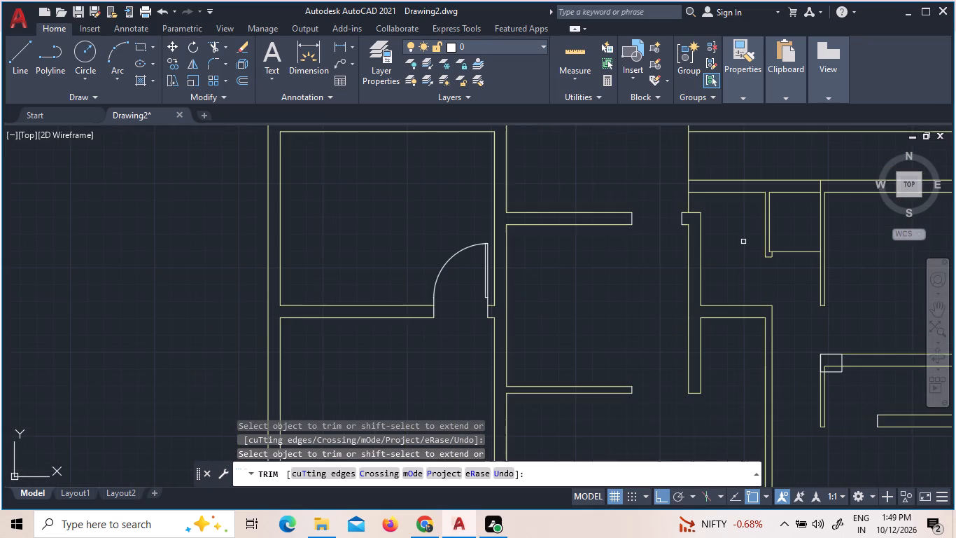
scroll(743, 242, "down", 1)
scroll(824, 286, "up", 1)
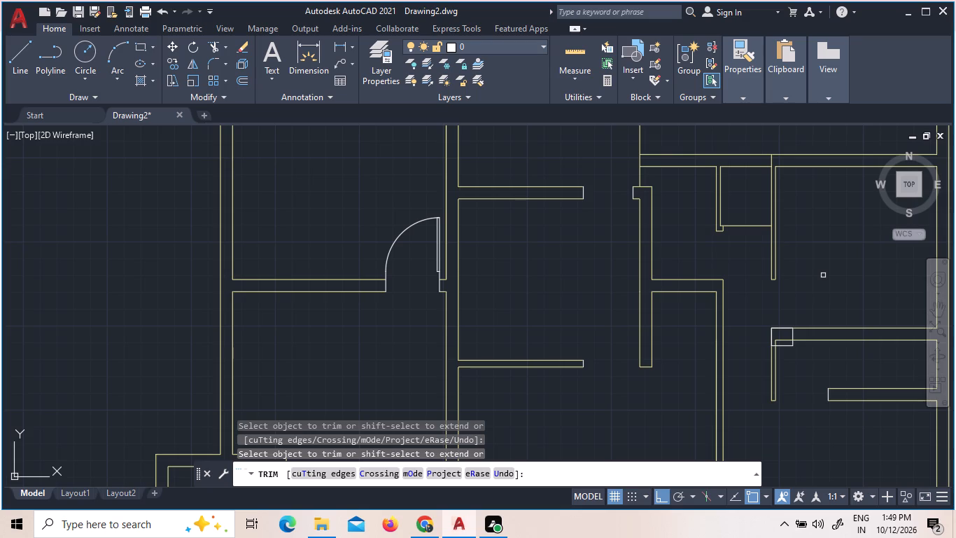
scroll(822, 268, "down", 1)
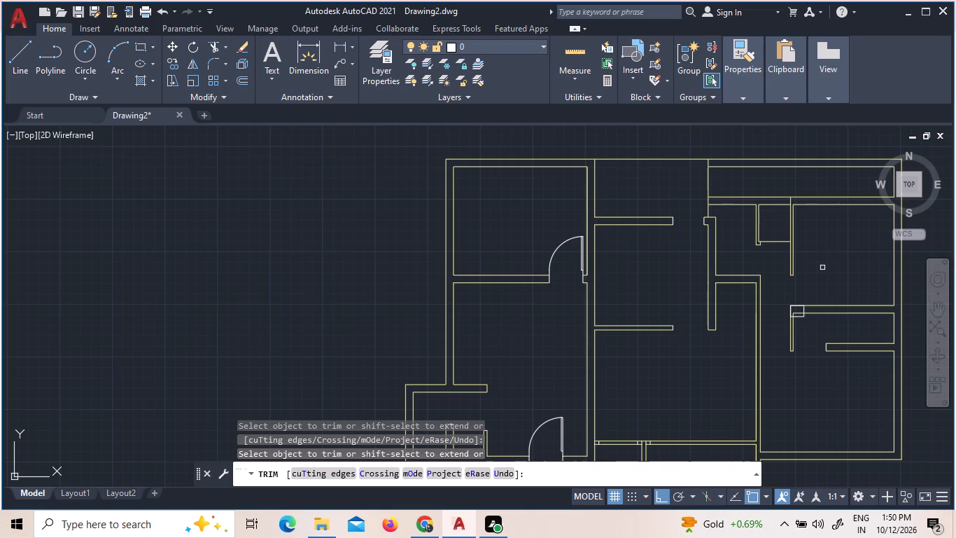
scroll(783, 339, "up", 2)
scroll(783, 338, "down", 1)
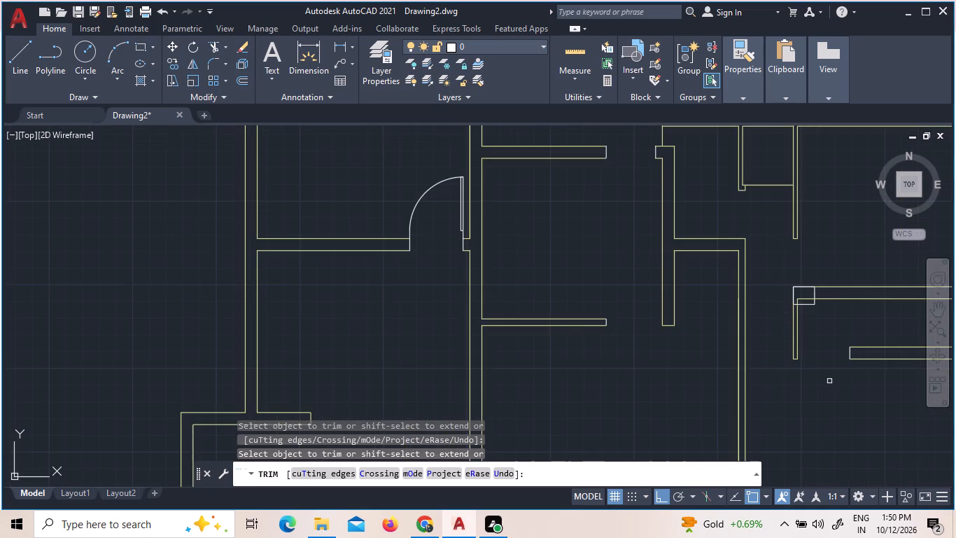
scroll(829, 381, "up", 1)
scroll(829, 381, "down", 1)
Trim both wall lines between the two jamb lines north of the staircase to open the doorway.
scroll(829, 381, "down", 2)
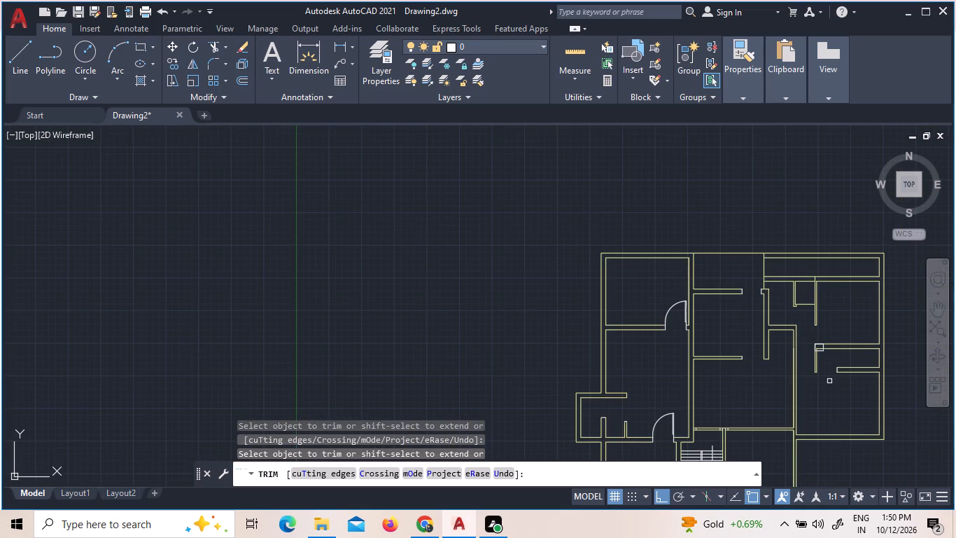
scroll(777, 393, "down", 1)
middle_click_drag(771, 441, 768, 432)
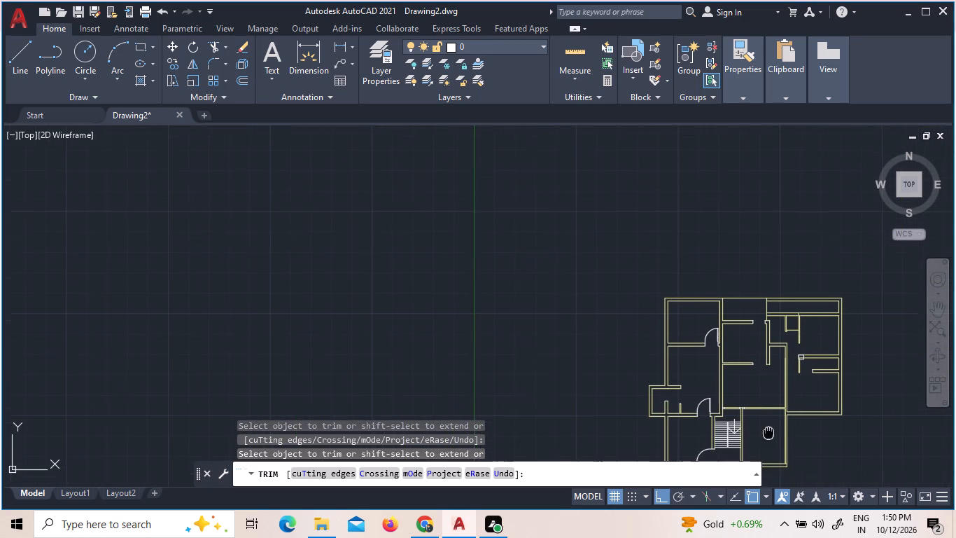
middle_click_drag(768, 432, 741, 380)
scroll(725, 380, "up", 2)
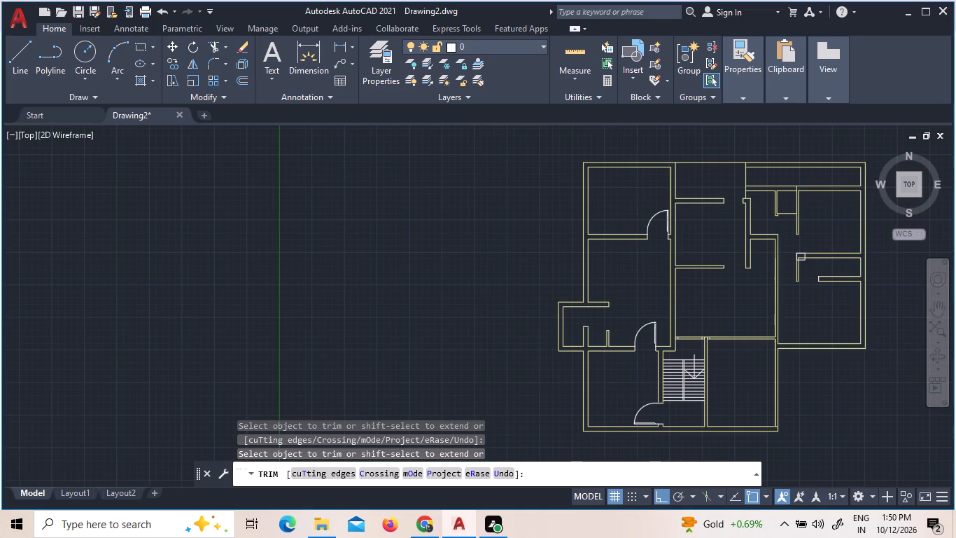
scroll(688, 304, "up", 2)
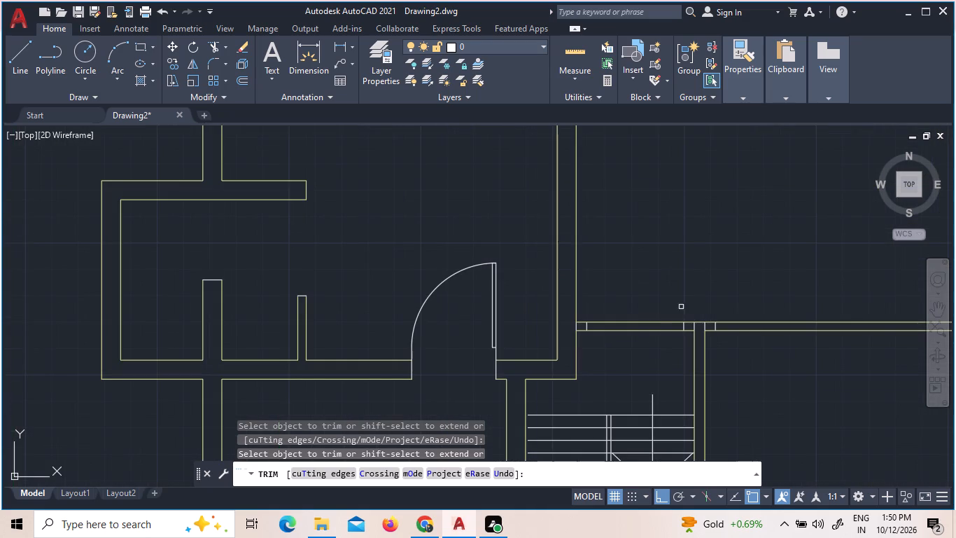
left_click(639, 345)
left_click(638, 301)
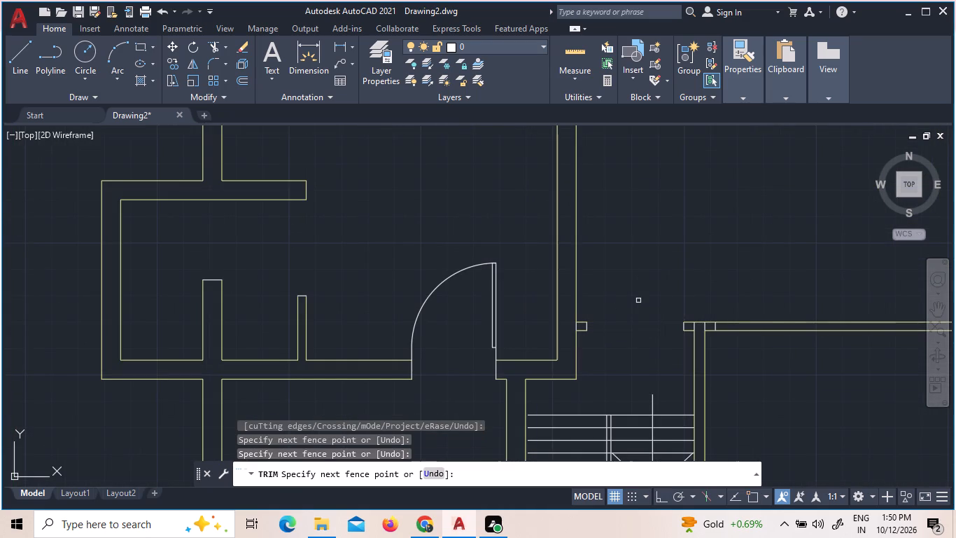
scroll(751, 301, "down", 2)
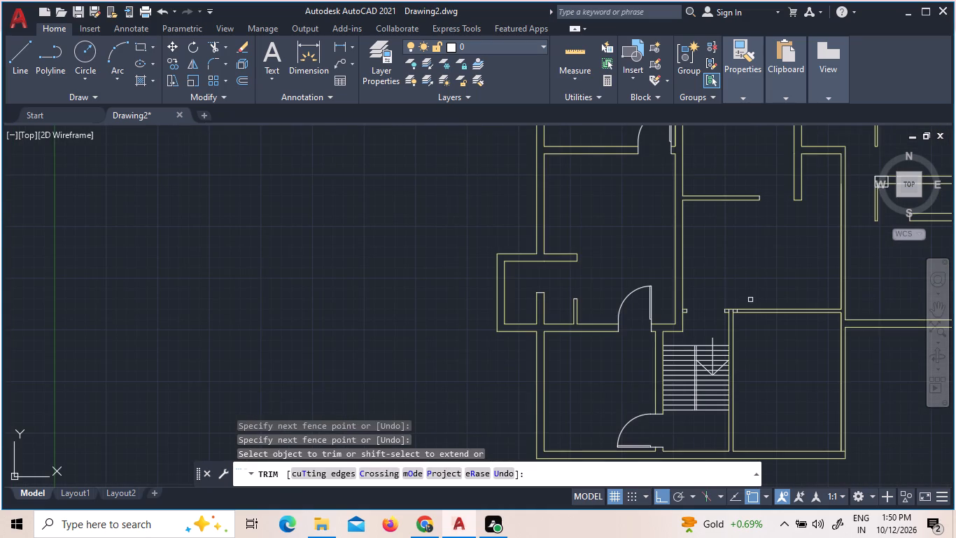
Trim the two short vertical wall line segments inside the wall junction at the staircase's northeast corner.
scroll(717, 302, "up", 4)
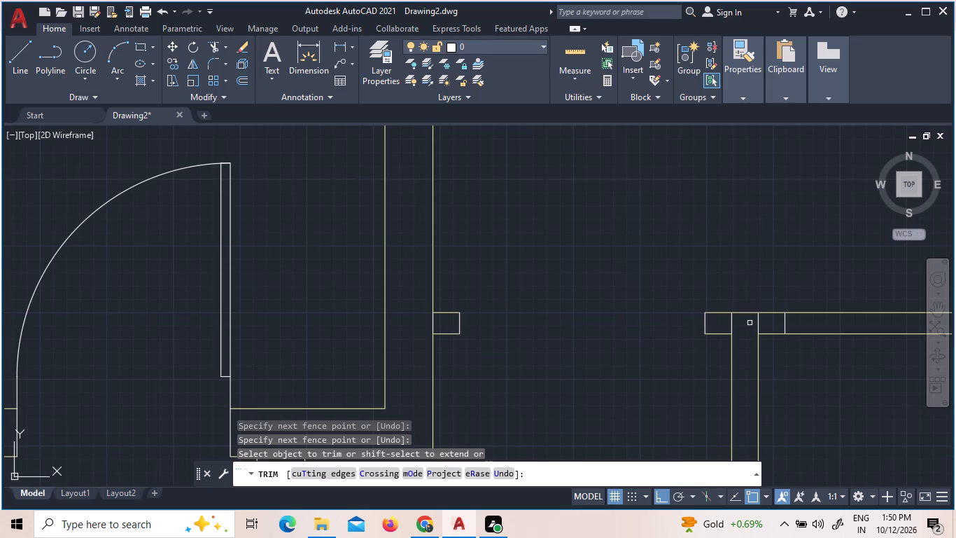
left_click(766, 324)
left_click(712, 321)
scroll(733, 336, "down", 4)
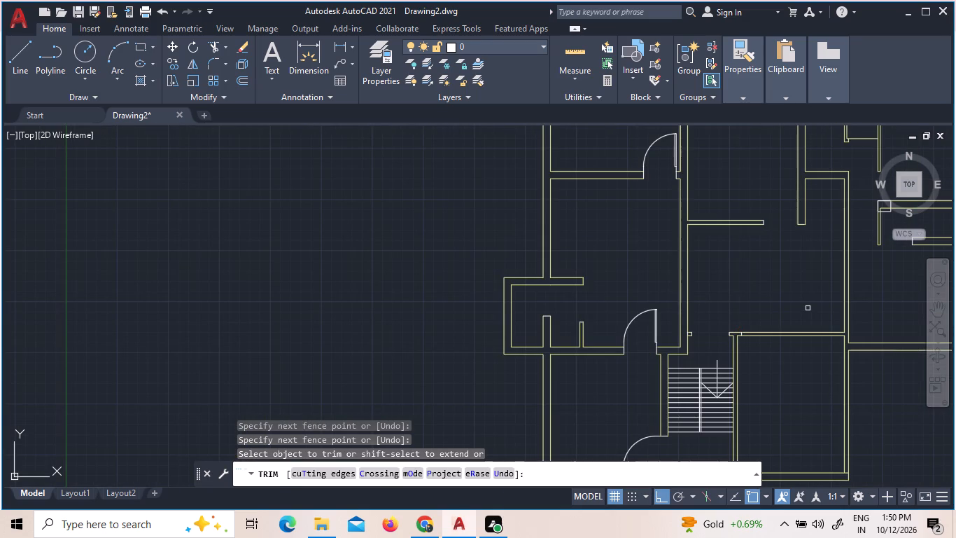
scroll(808, 308, "down", 1)
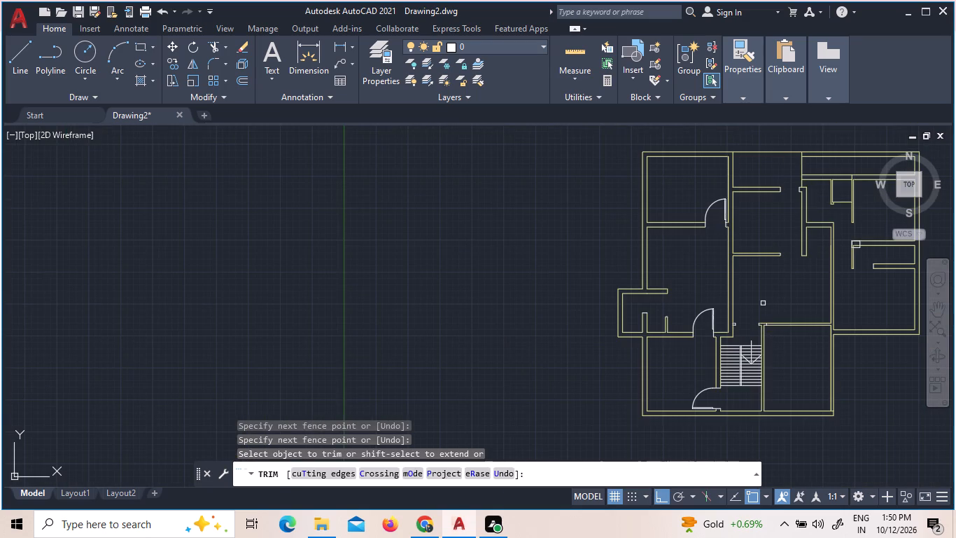
right_click(761, 279)
left_click(820, 287)
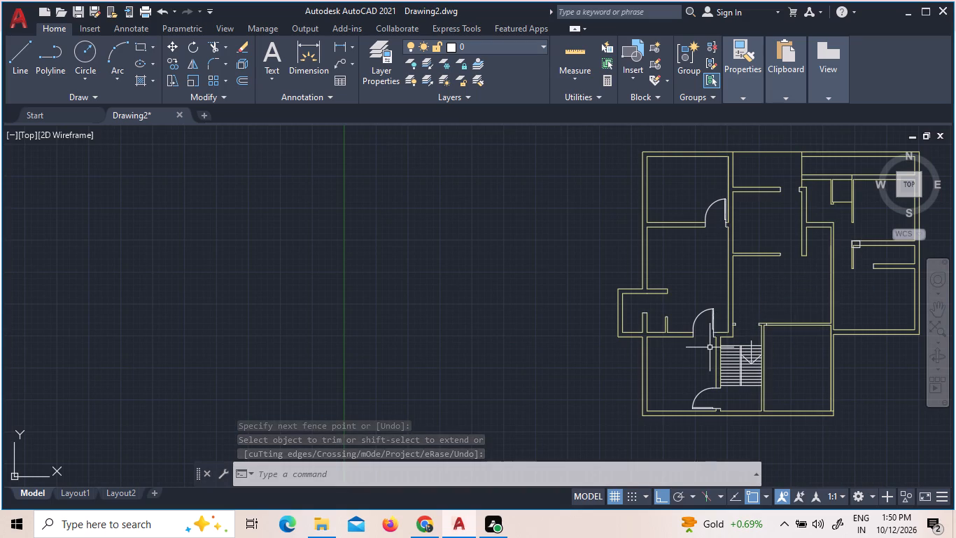
Copy the door northwest of the staircase, together with its two jamb lines, into the room directly north of it.
scroll(710, 347, "up", 3)
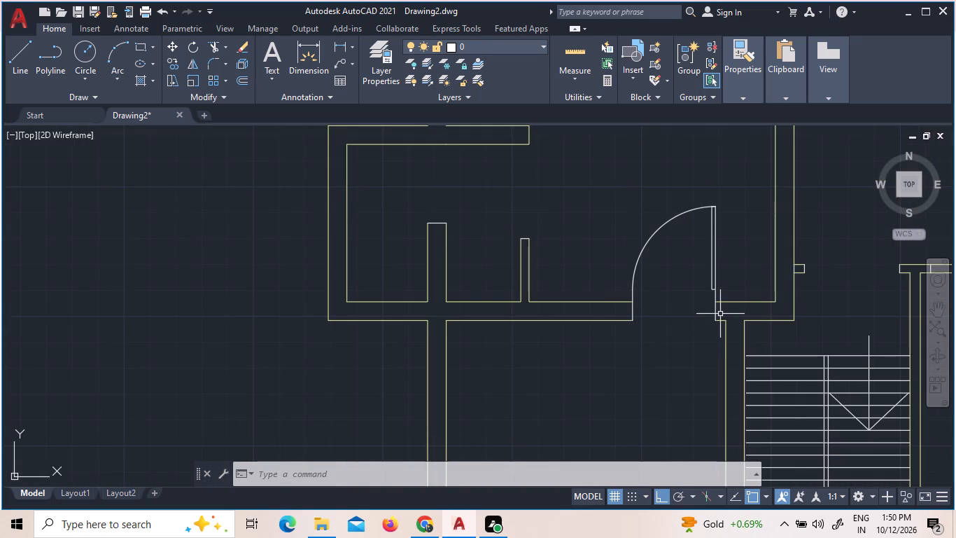
left_click(720, 314)
left_click(622, 312)
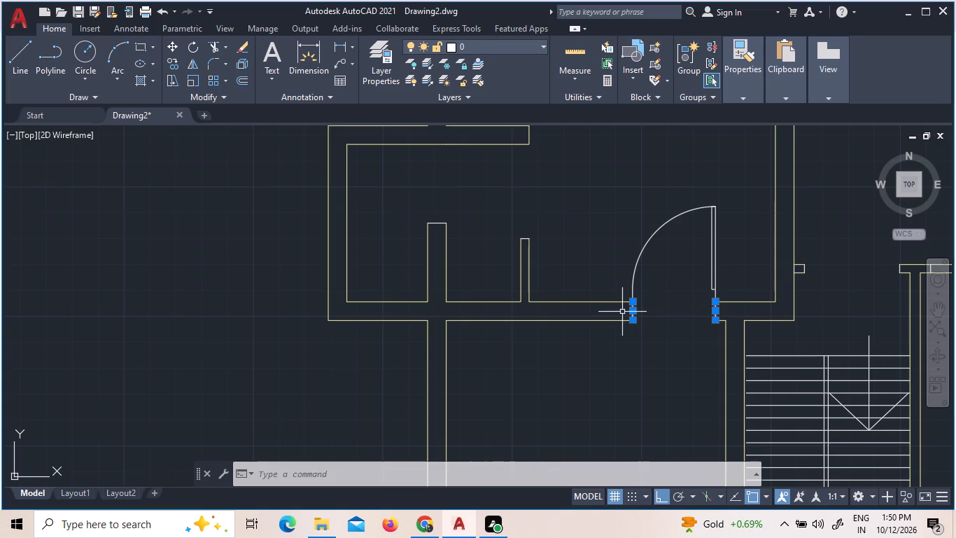
left_click_drag(736, 287, 727, 287)
left_click(600, 247)
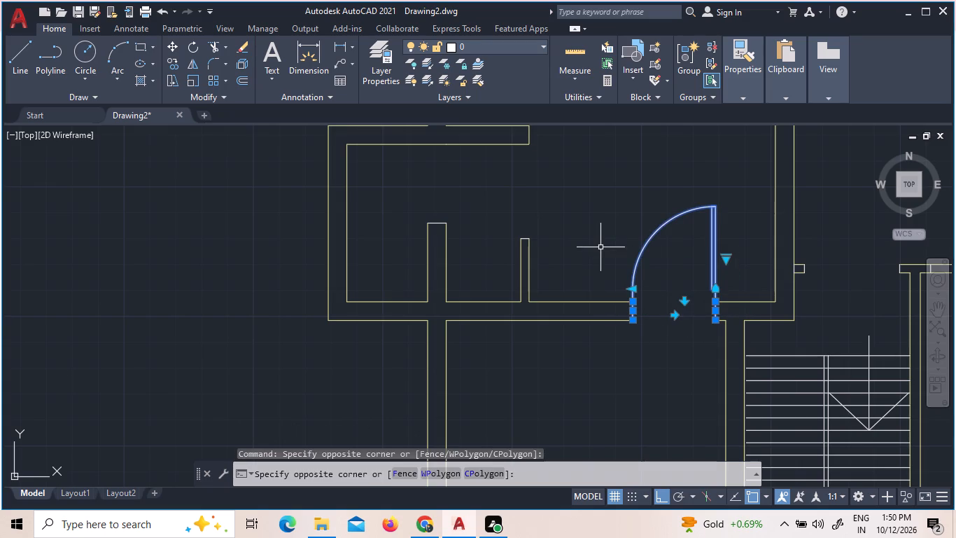
right_click(600, 244)
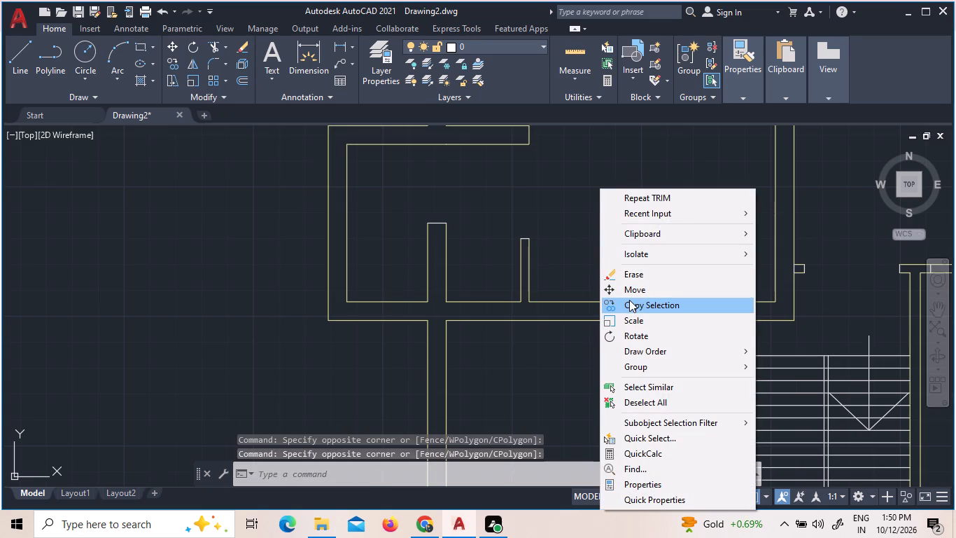
left_click(630, 303)
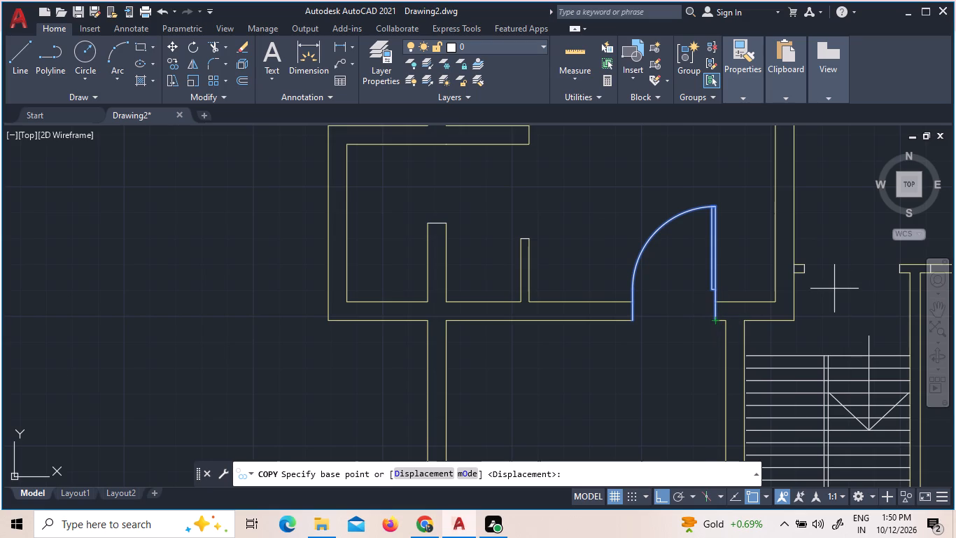
left_click(834, 289)
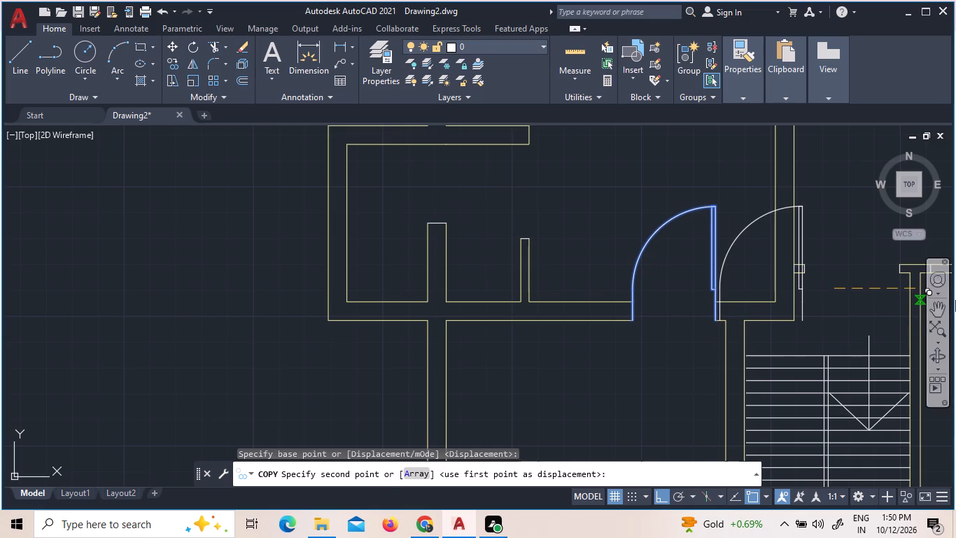
scroll(791, 304, "down", 3)
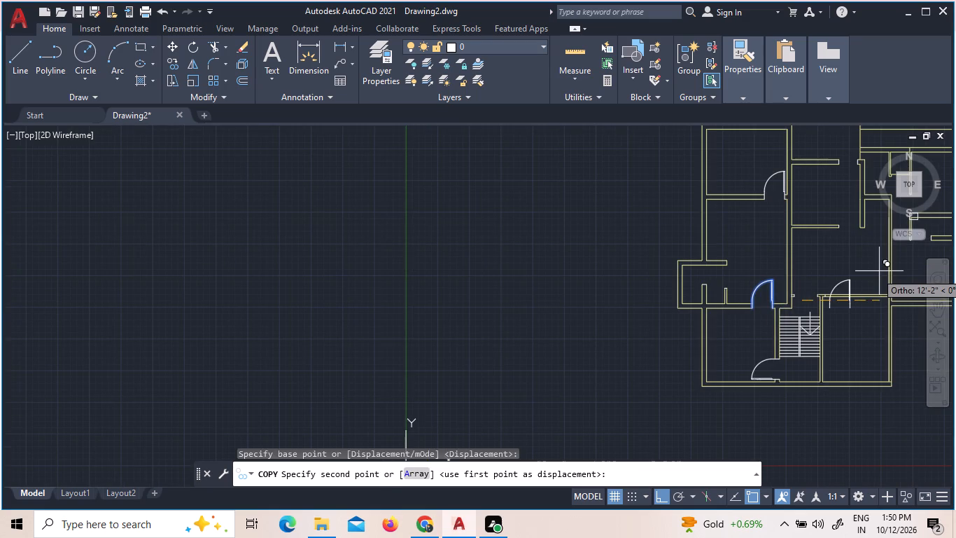
left_click(857, 242)
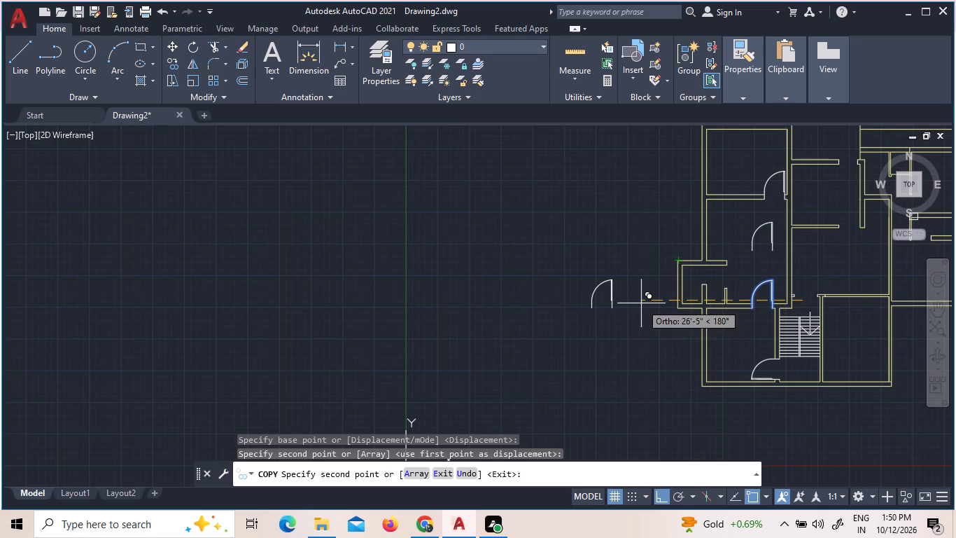
key("Escape")
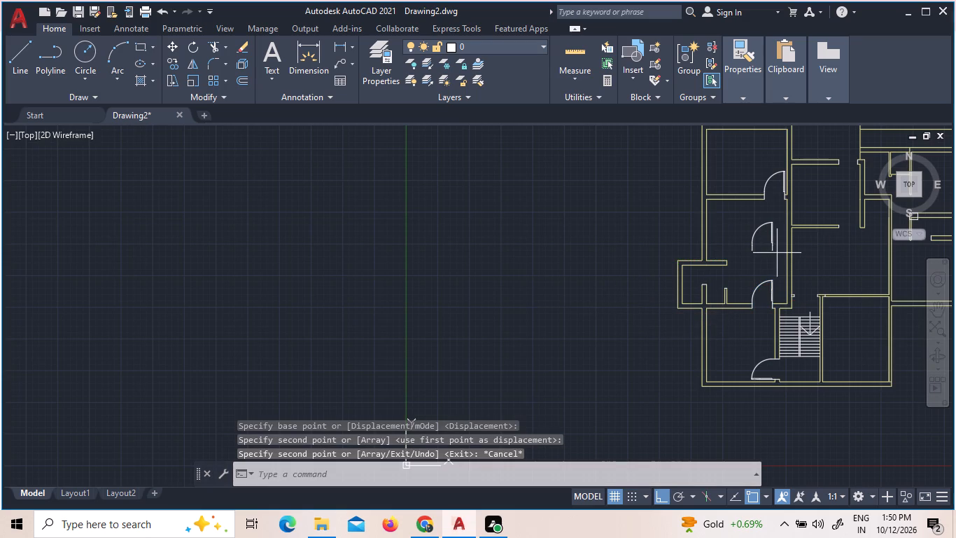
Move the copied door and jamb lines with Ortho off into the open room northeast of the staircase.
left_click(777, 253)
left_click(747, 225)
right_click(747, 223)
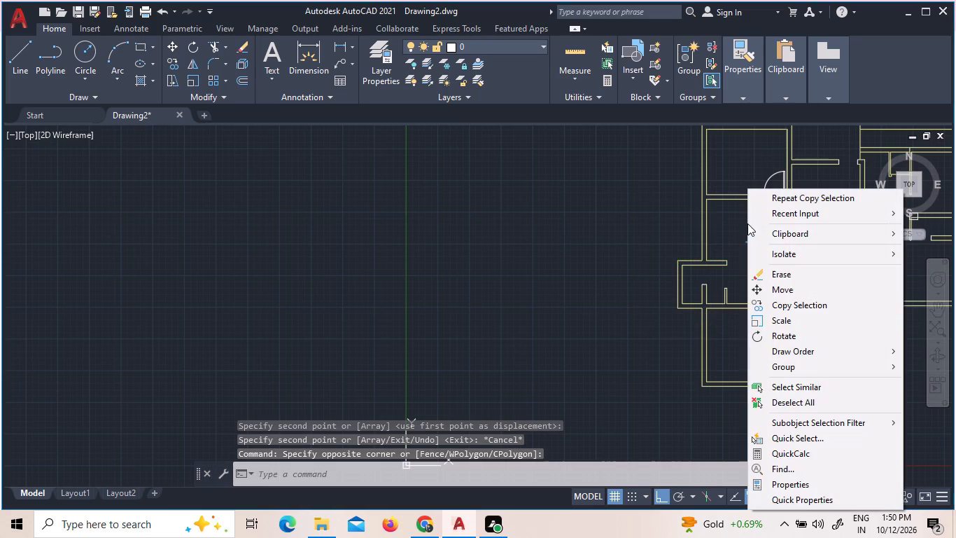
left_click(794, 291)
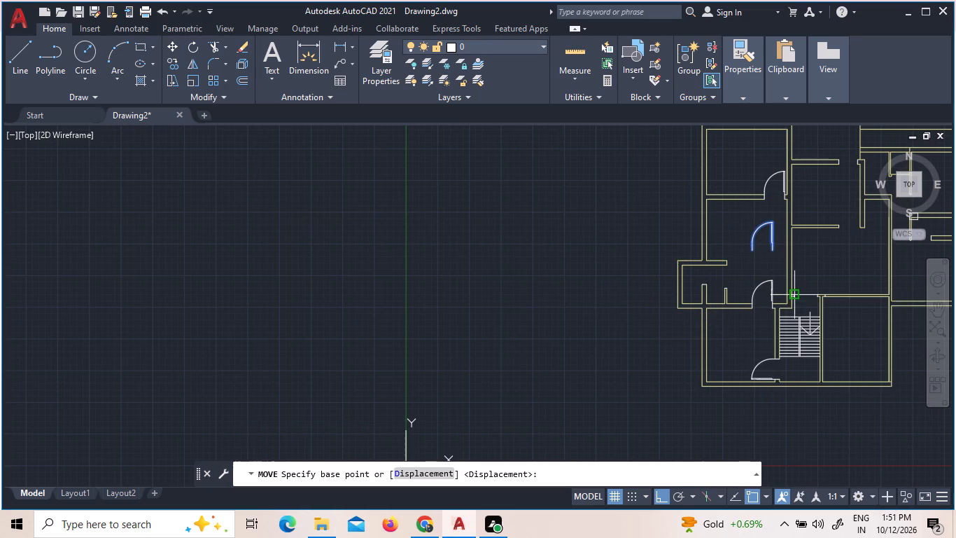
left_click(771, 239)
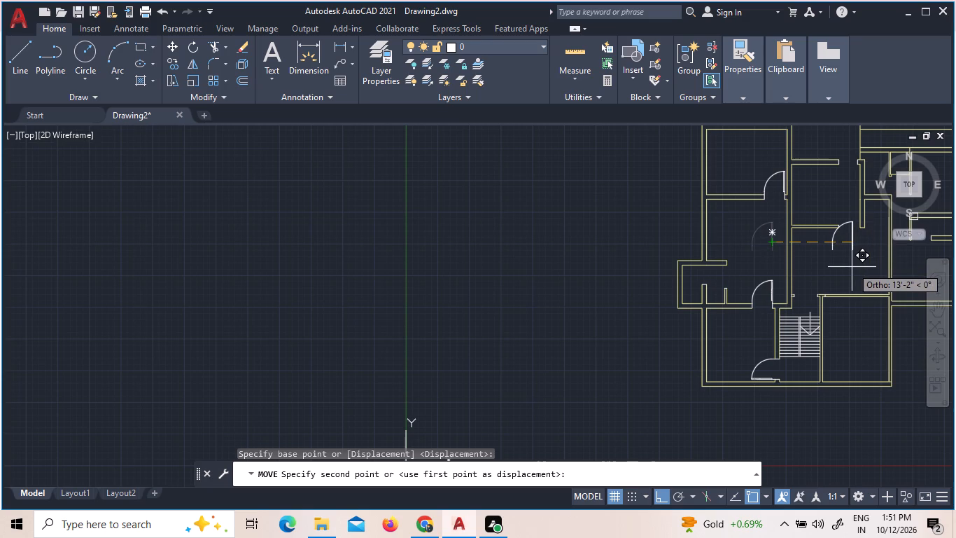
key("F8")
left_click(852, 270)
key("Escape")
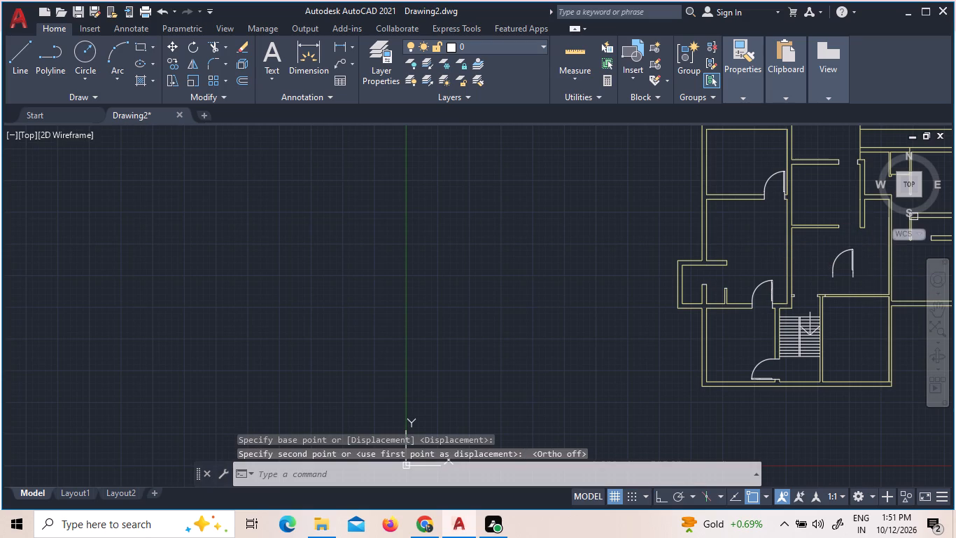
Flip the copied door horizontally so its leaf is hinged on the west side.
left_click(859, 284)
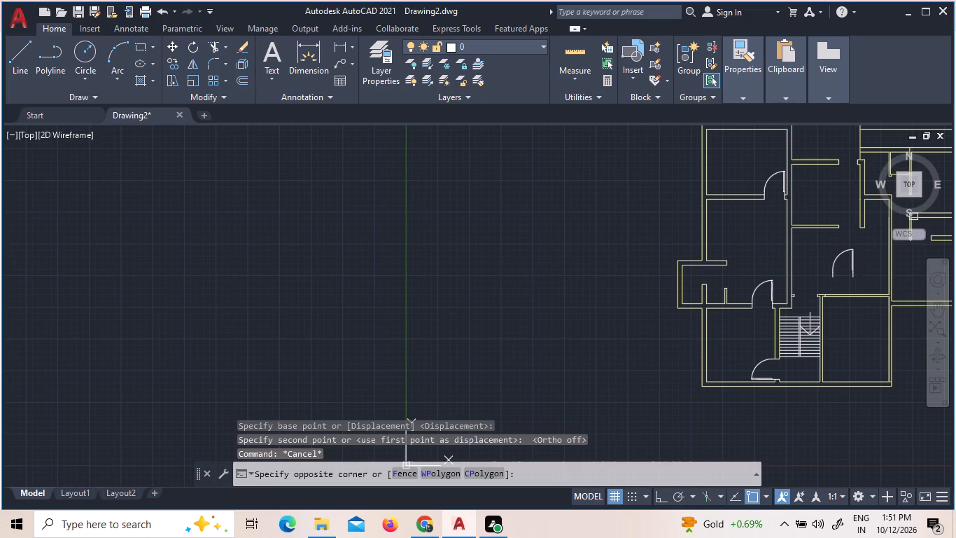
left_click(828, 255)
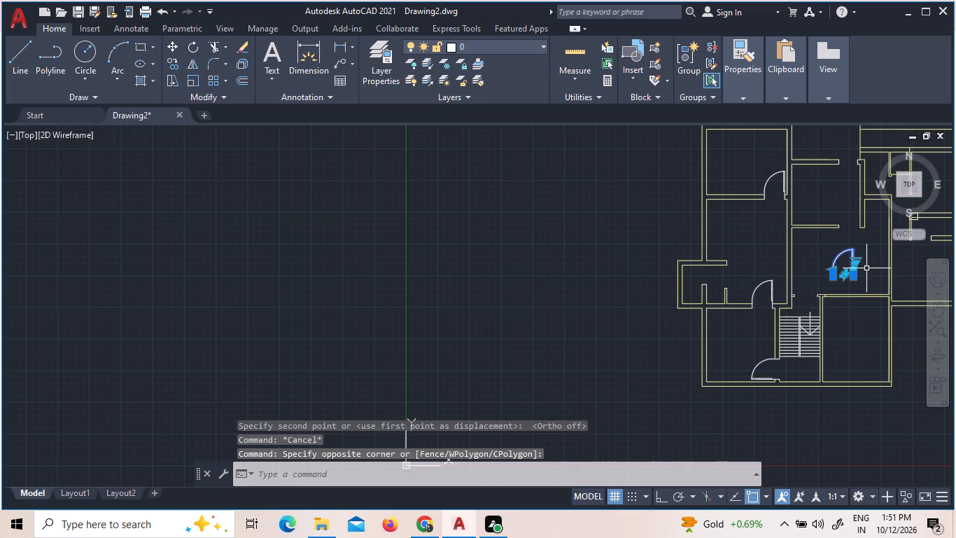
scroll(862, 296, "up", 2)
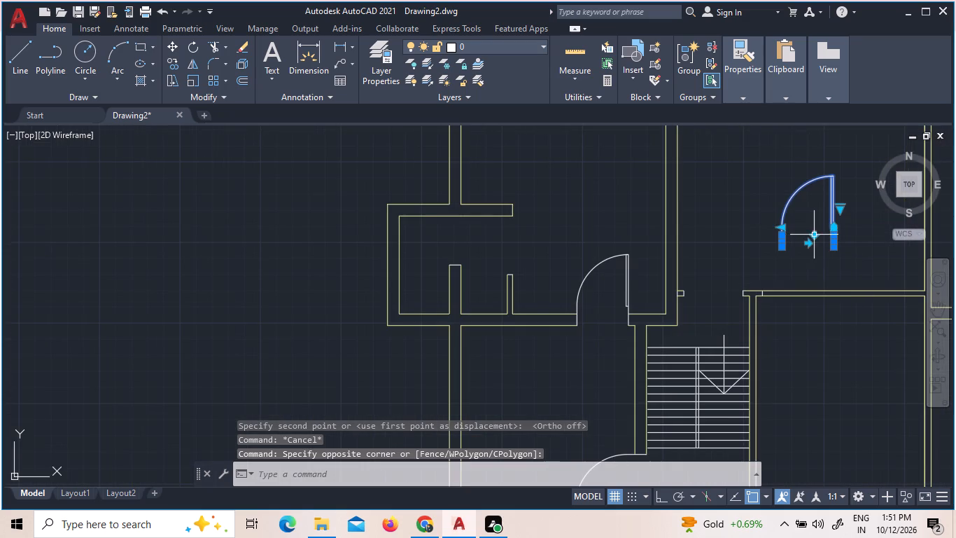
left_click(812, 236)
left_click(813, 225)
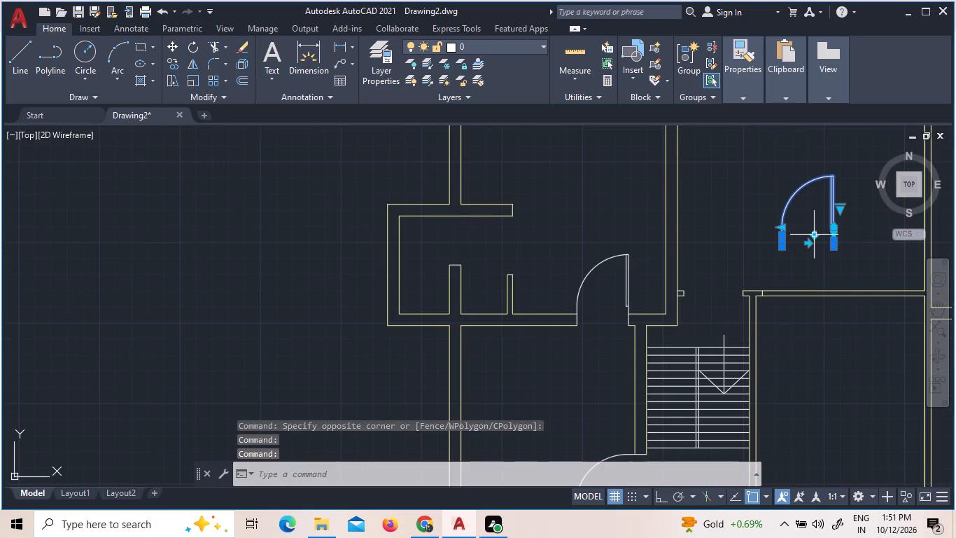
left_click(809, 244)
Move the flipped door from its west jamb line's lower end to the upper outer corner of the doorway's west jamb stub.
right_click(849, 254)
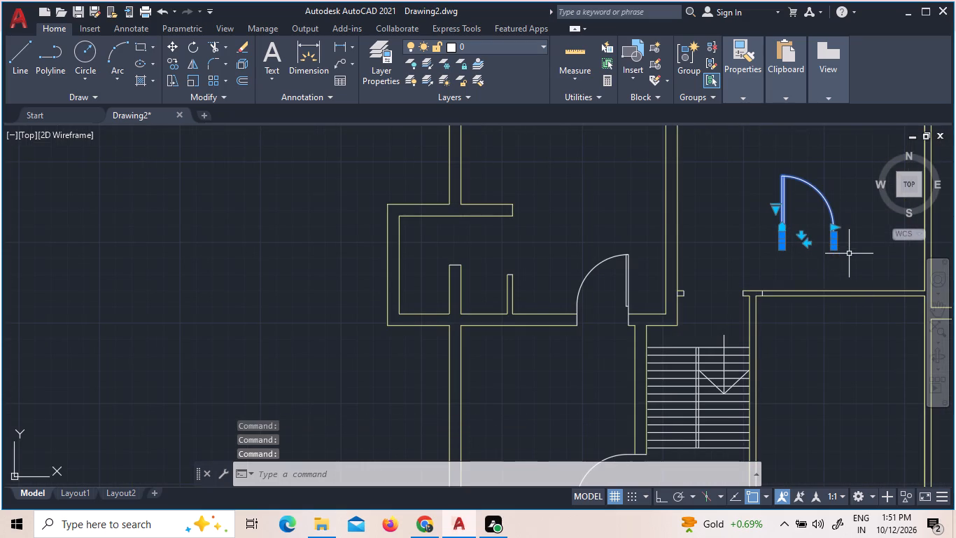
left_click(869, 291)
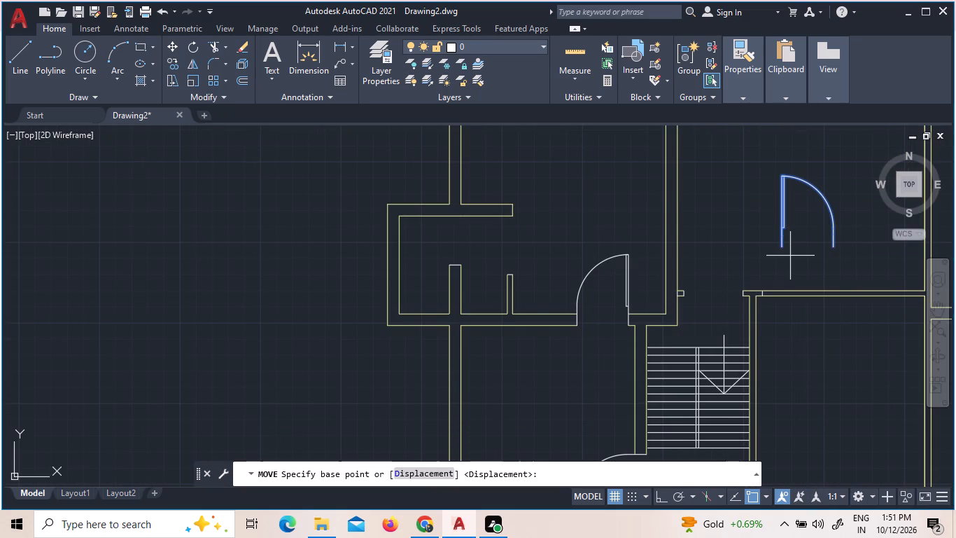
left_click(784, 249)
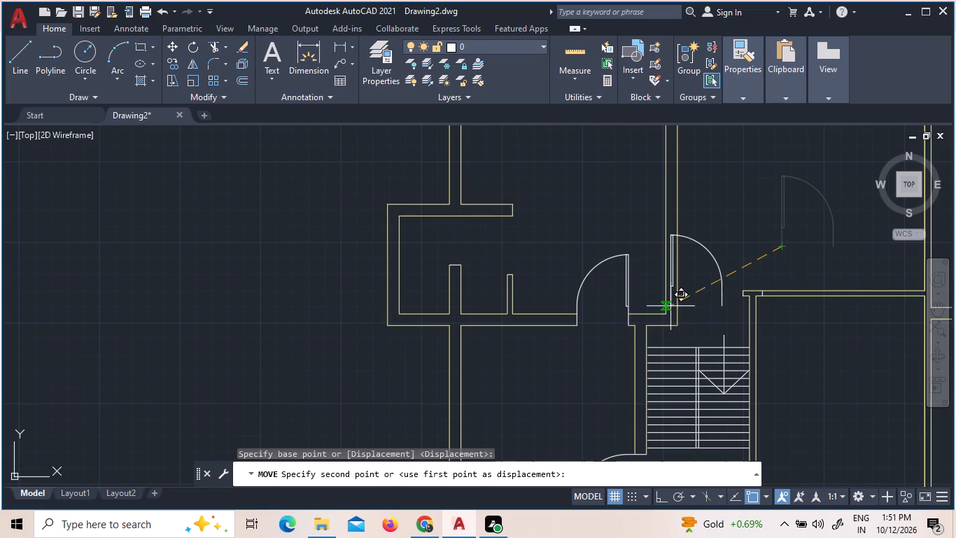
scroll(684, 308, "up", 4)
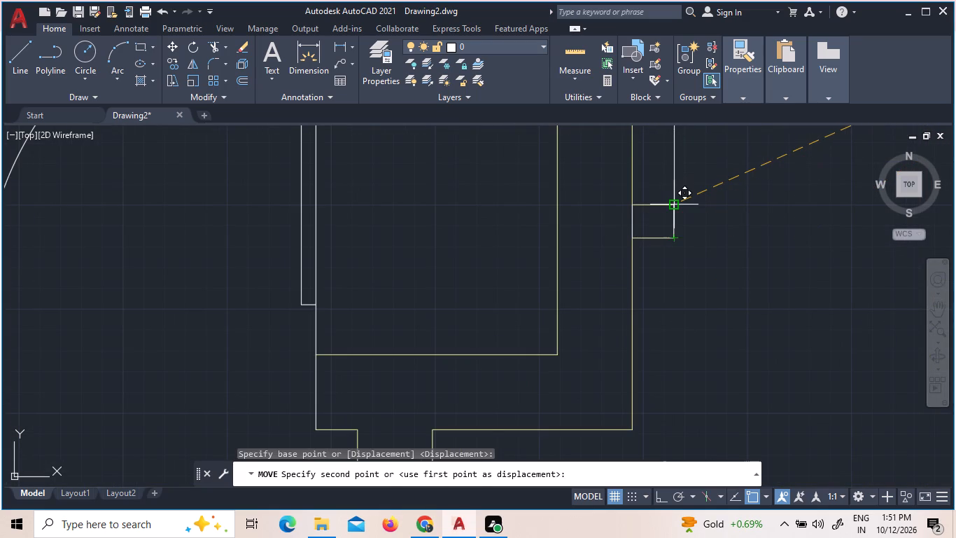
left_click(670, 209)
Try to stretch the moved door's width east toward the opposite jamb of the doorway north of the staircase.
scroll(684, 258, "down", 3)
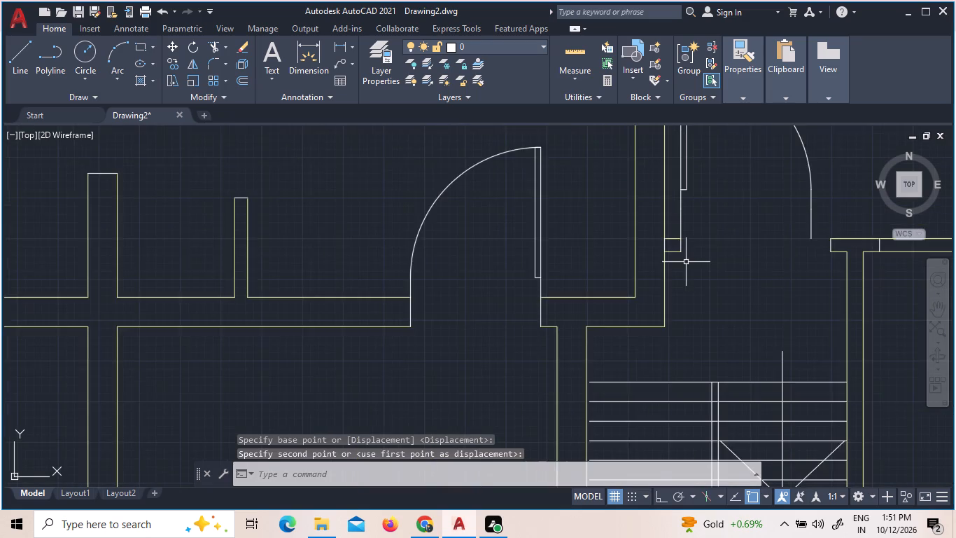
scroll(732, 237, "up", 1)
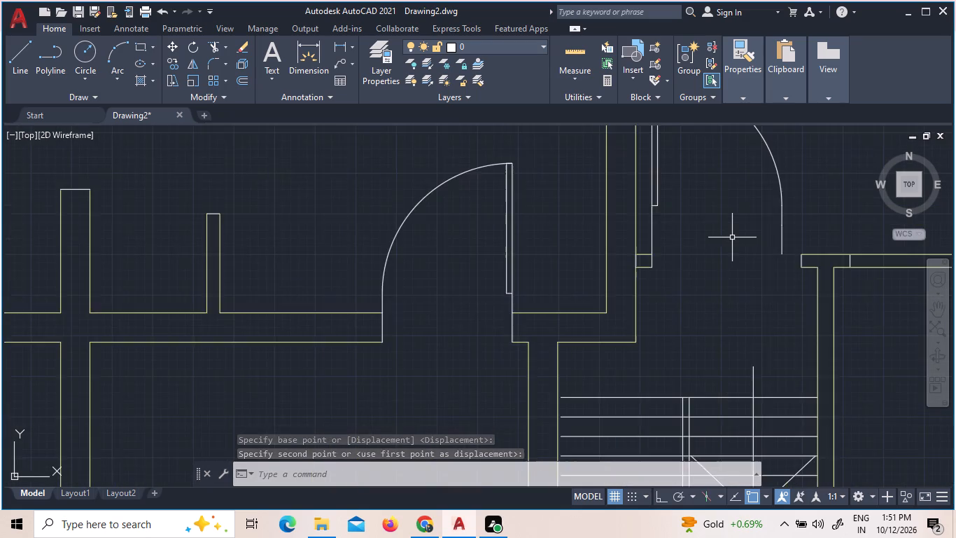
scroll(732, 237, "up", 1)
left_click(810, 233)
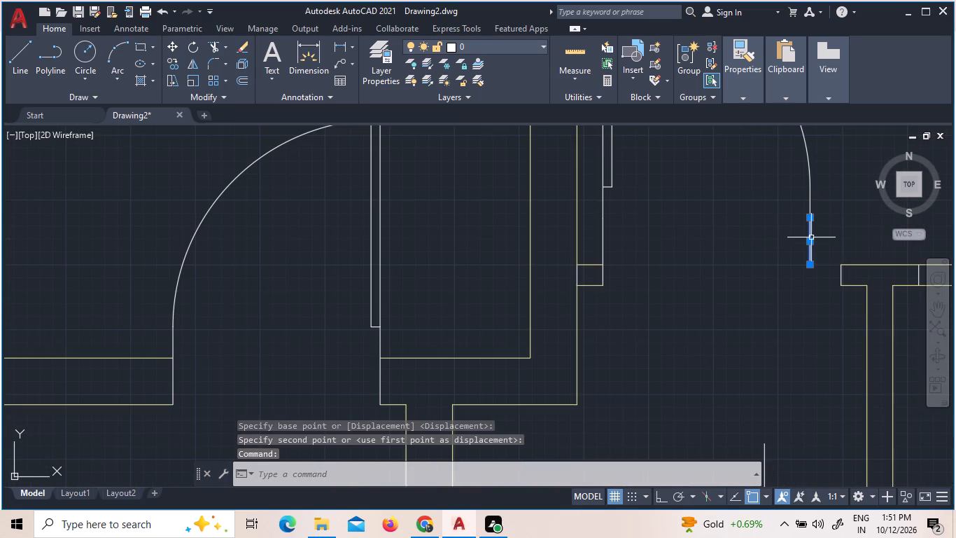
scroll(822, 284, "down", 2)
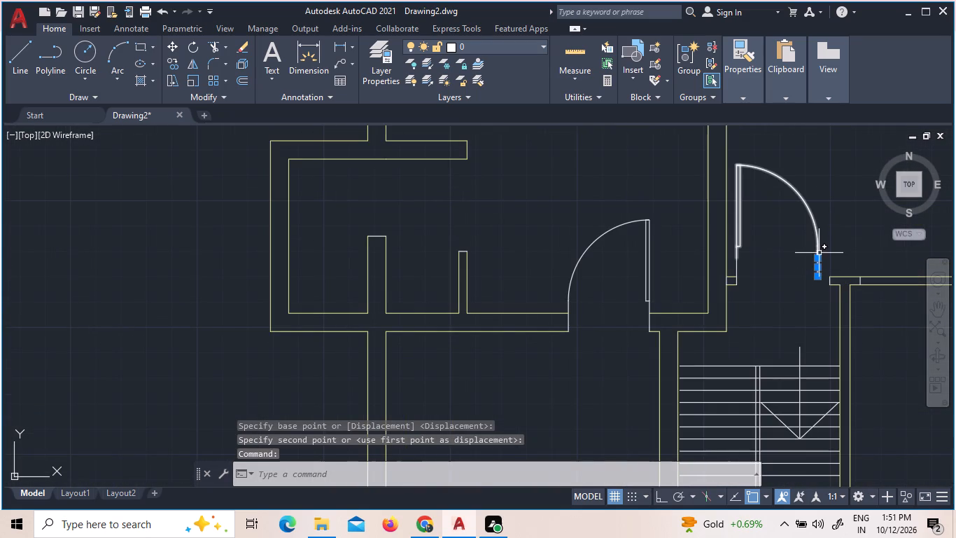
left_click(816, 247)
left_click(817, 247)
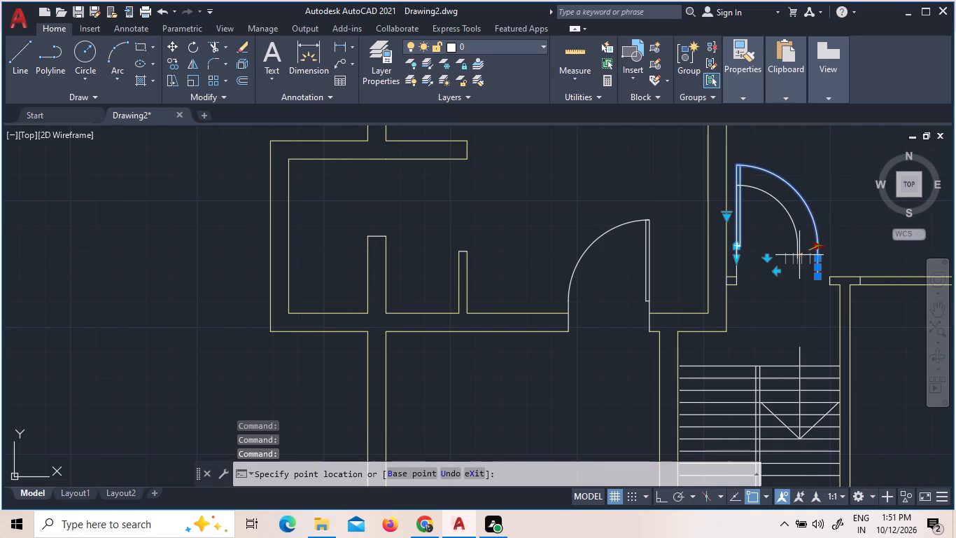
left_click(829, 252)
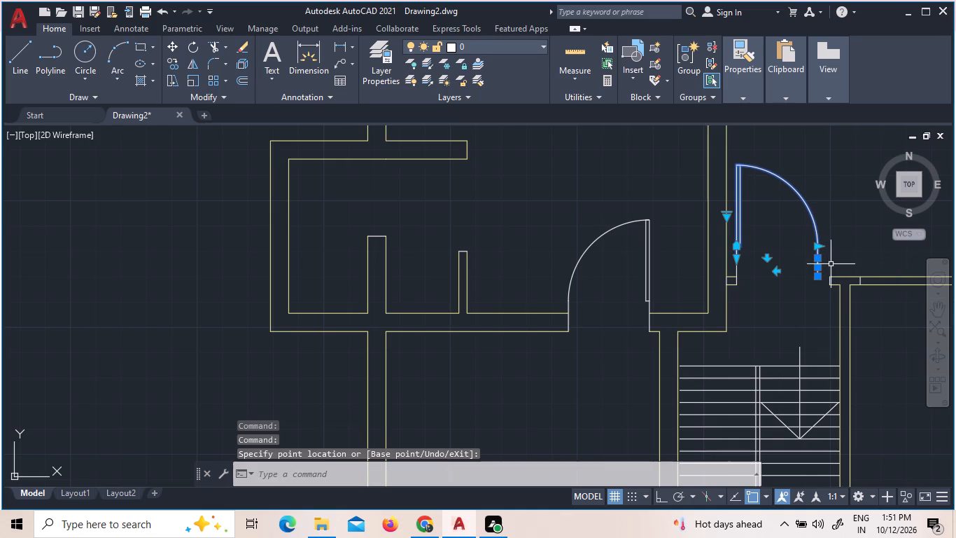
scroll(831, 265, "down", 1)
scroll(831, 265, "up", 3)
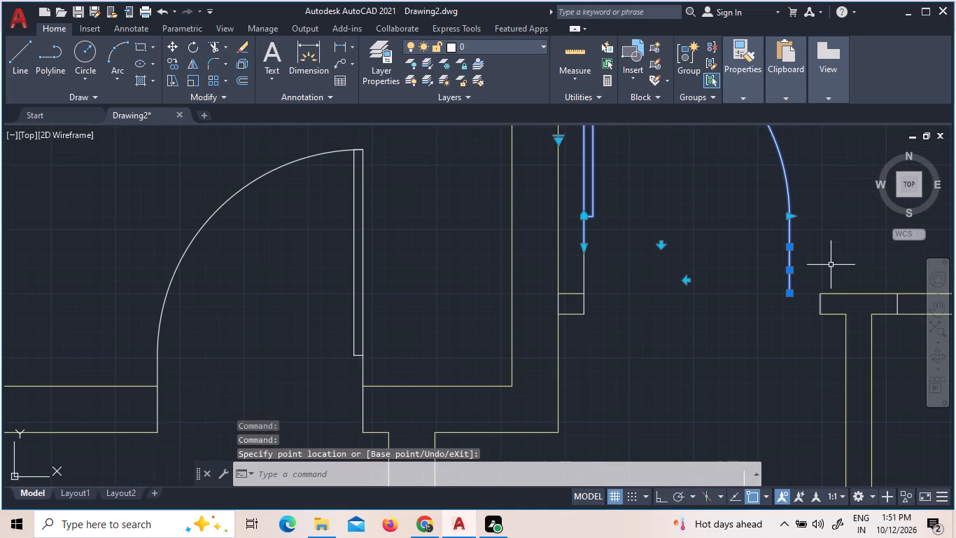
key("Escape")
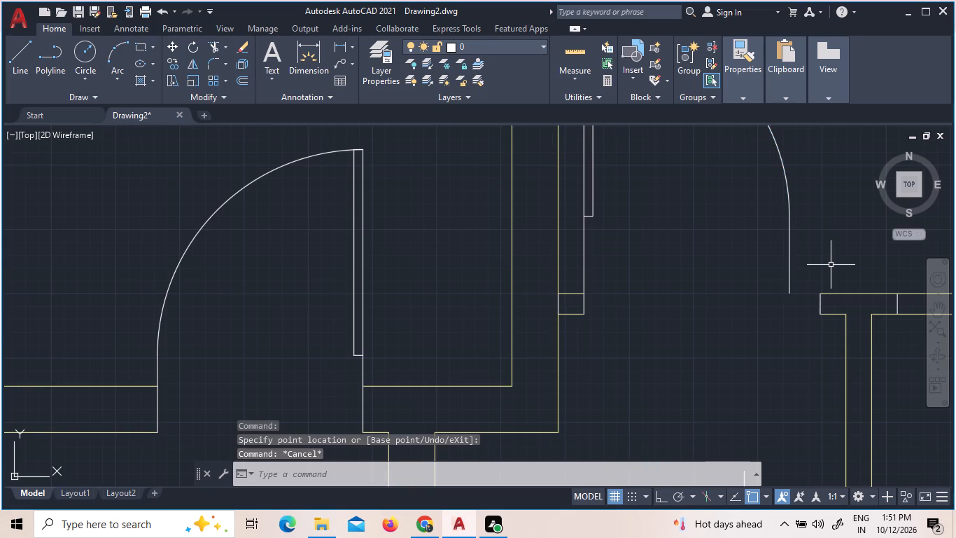
Extend the doorway's east wall lines west, the upper one to the door's east edge and the lower one across to the west jamb.
type("ex")
key("space")
key("space")
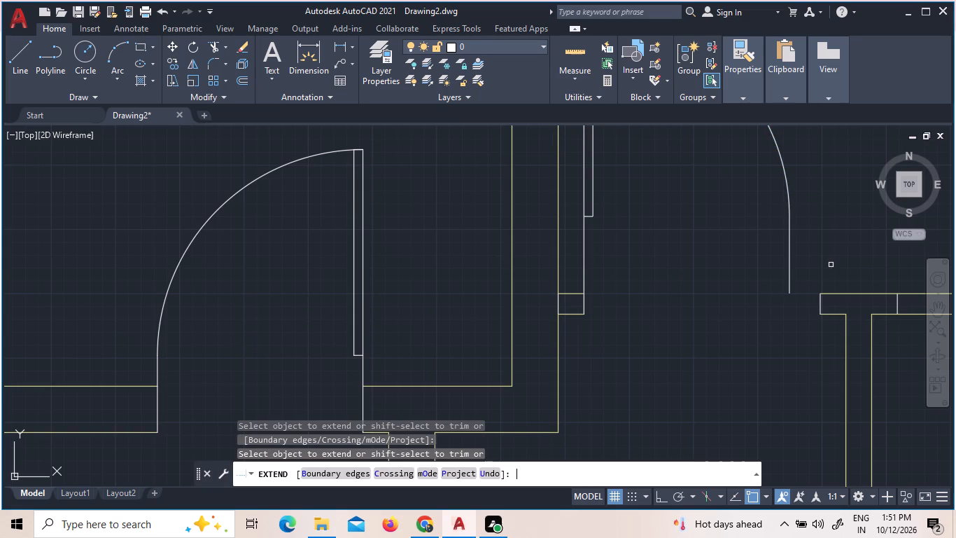
left_click(831, 265)
left_click(839, 295)
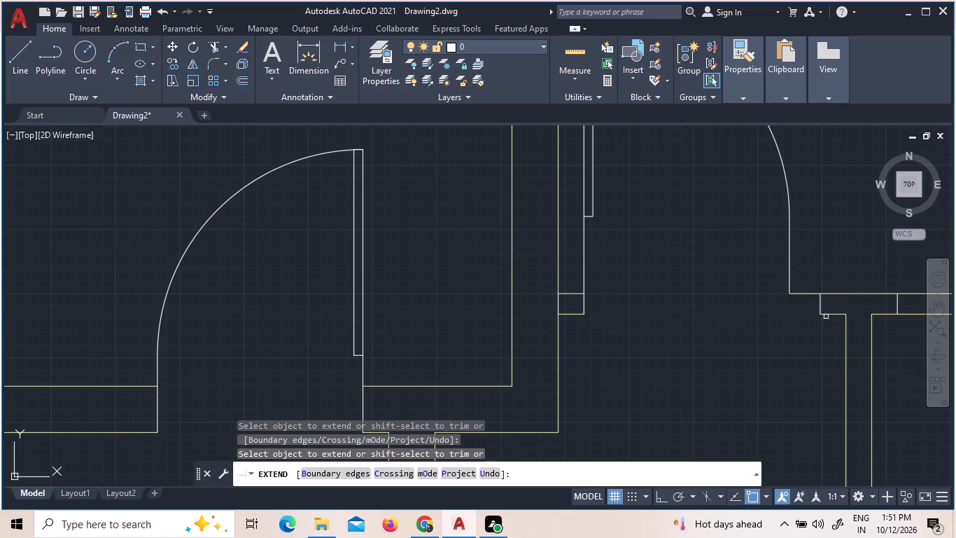
left_click(827, 314)
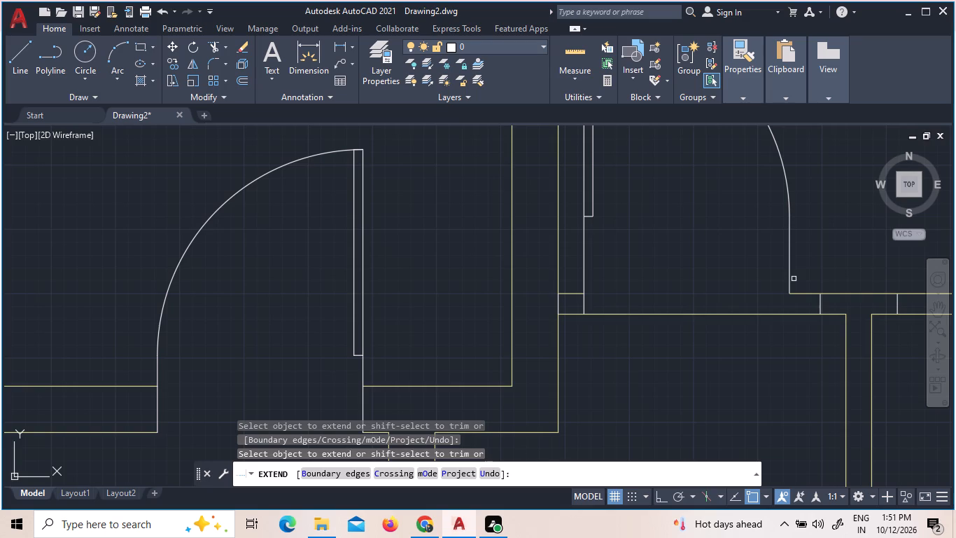
key("Escape")
Replace the east jamb line with a new line drawn across the wall directly below the door's east edge.
key("l")
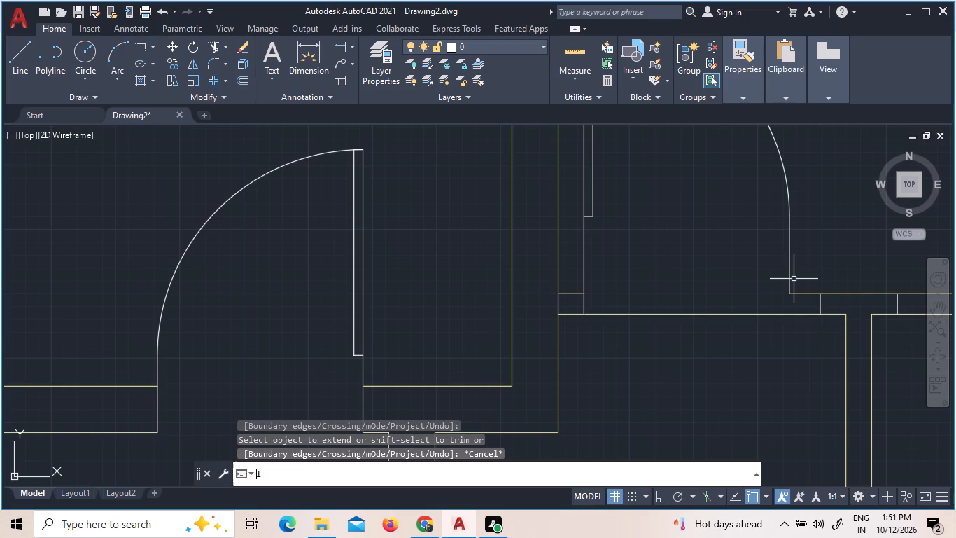
key("Return")
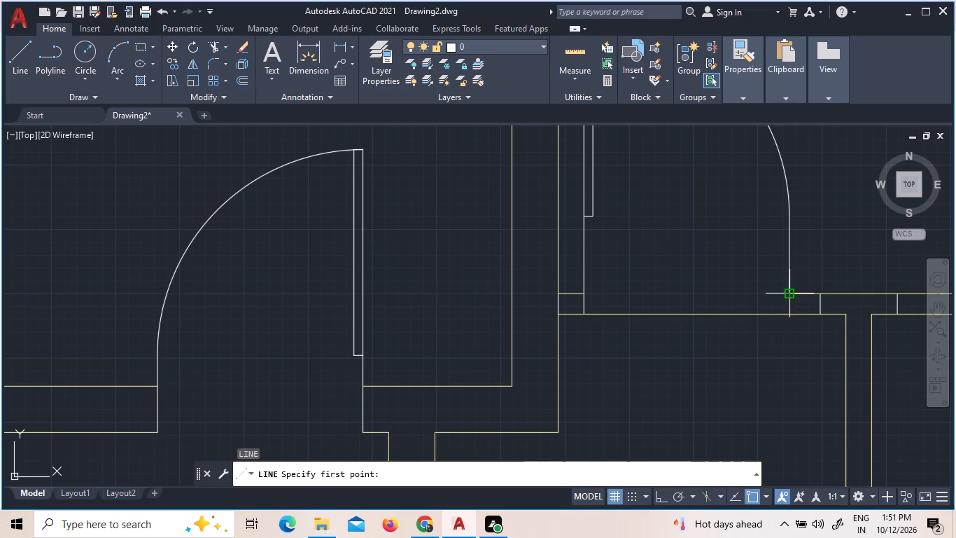
left_click(786, 298)
left_click(792, 311)
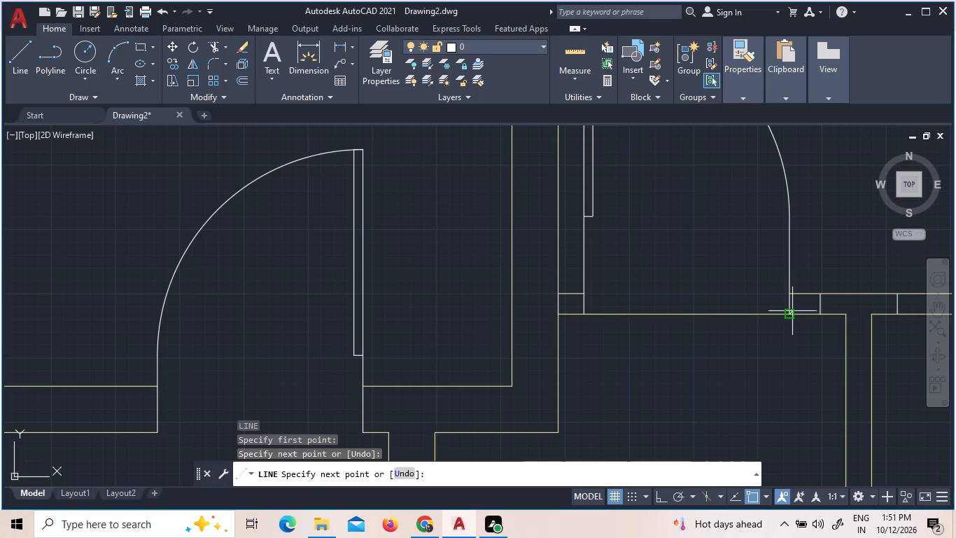
key("Escape")
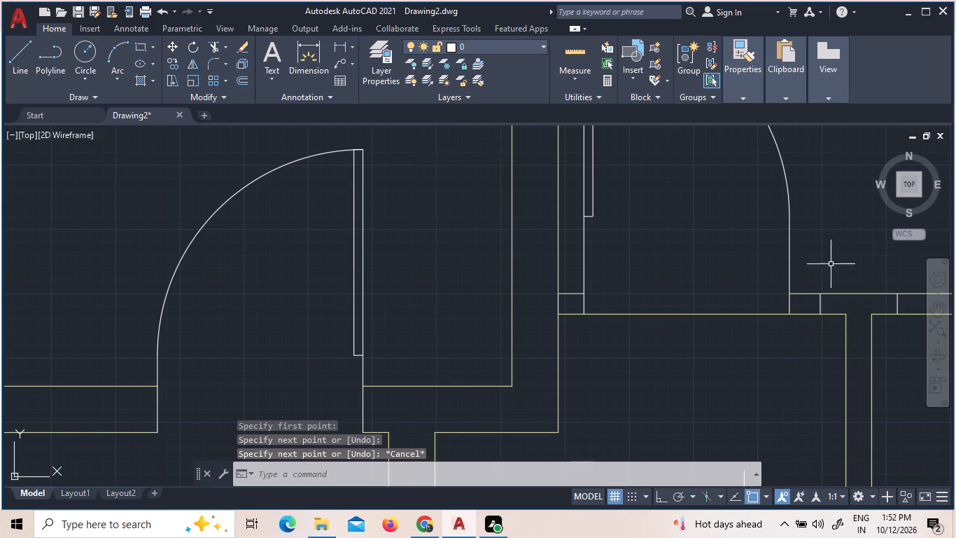
left_click(822, 301)
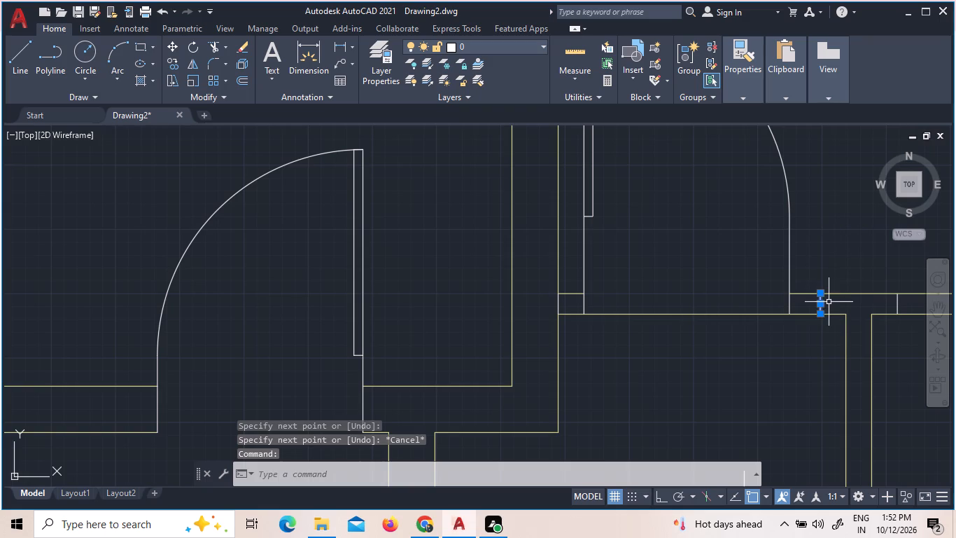
key("Delete")
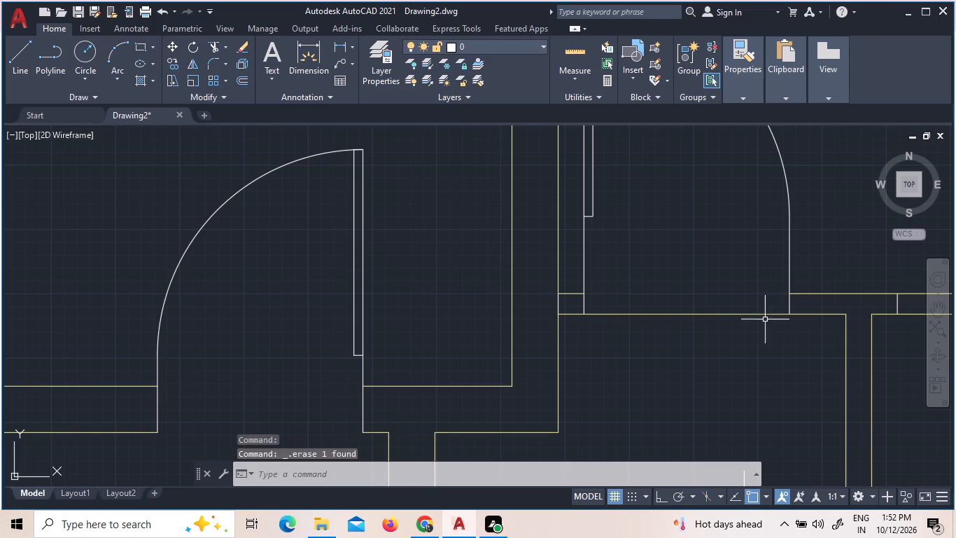
Trim the lower wall line out of the opening between the two jambs of the doorway north of the staircase.
key("t")
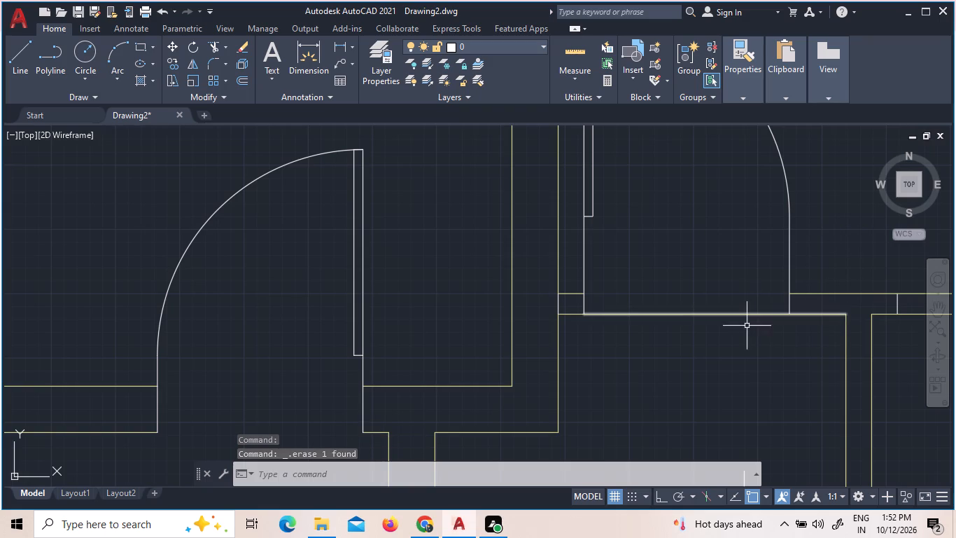
type("r")
key("space")
left_click(741, 343)
left_click(689, 271)
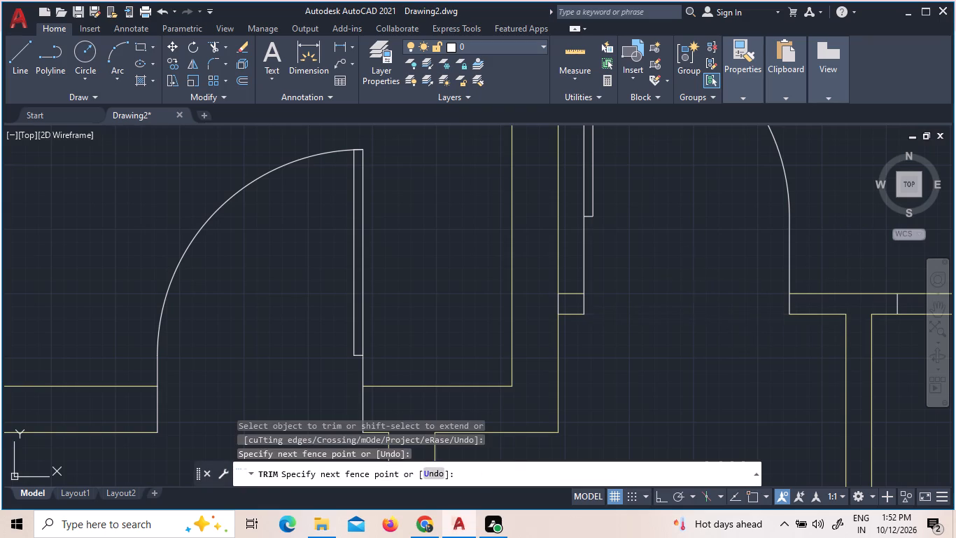
Trim away the short line segments joining the door to the wall at both the west and east jambs.
scroll(733, 319, "down", 3)
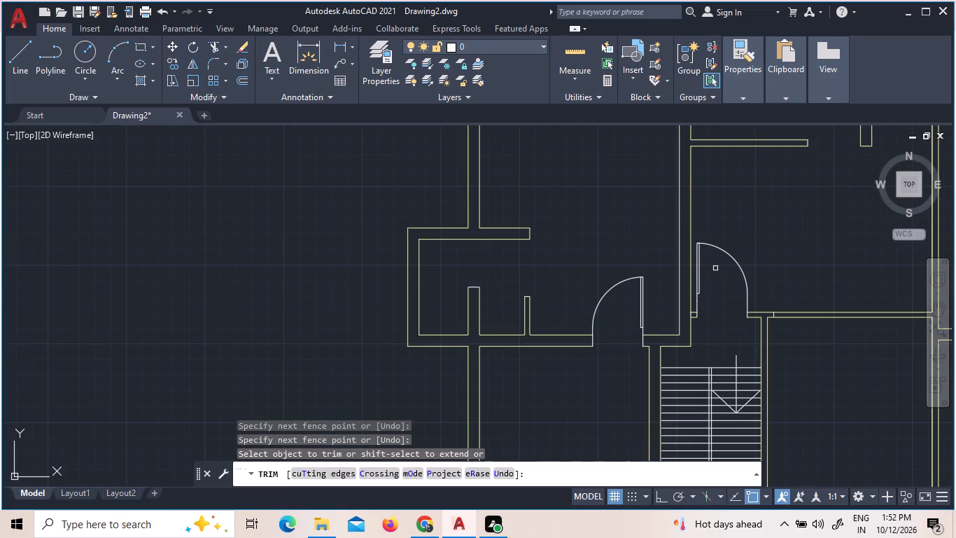
scroll(677, 314, "up", 2)
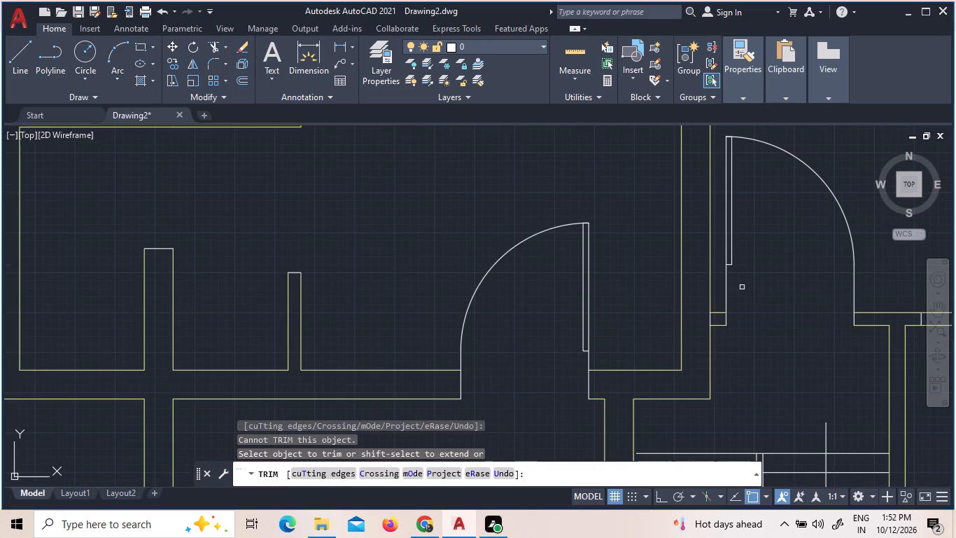
left_click(726, 297)
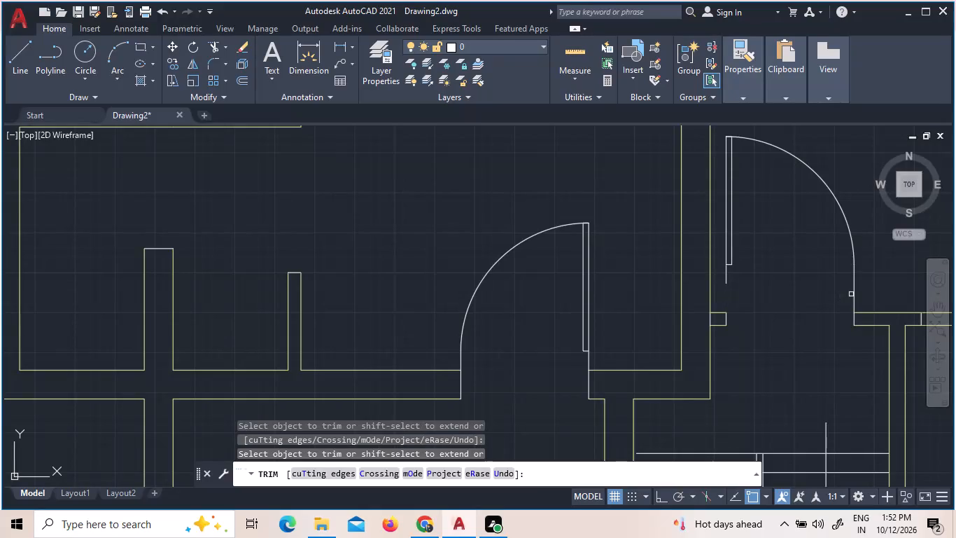
left_click(855, 297)
right_click(794, 295)
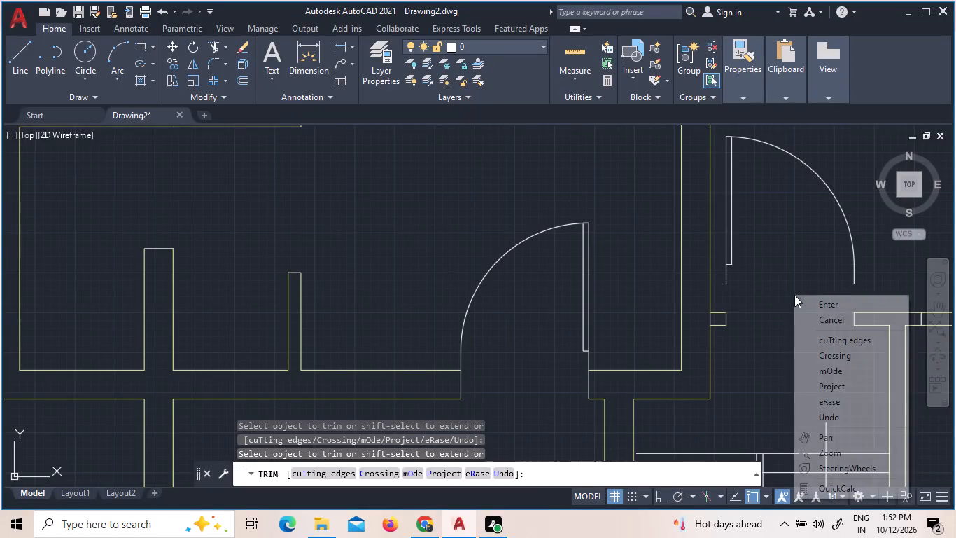
left_click(815, 298)
right_click(817, 299)
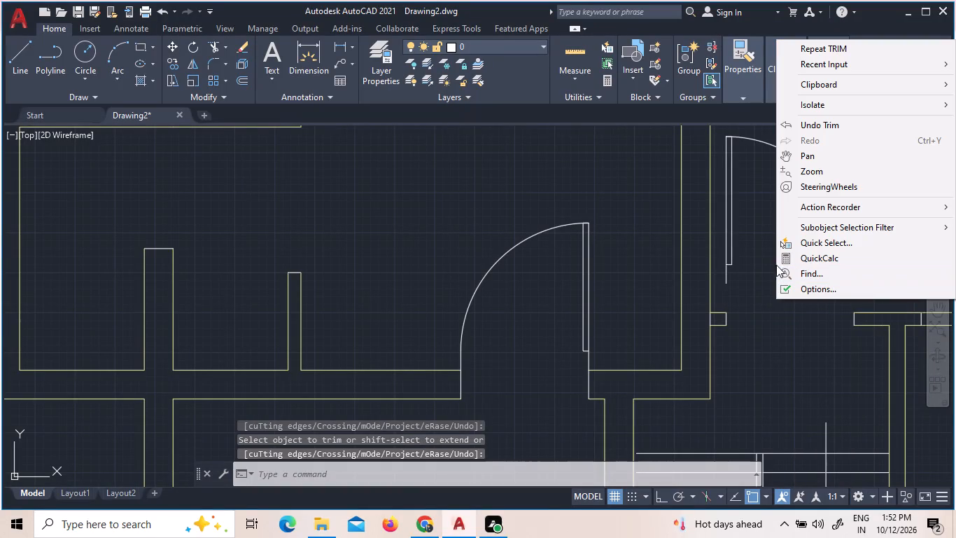
left_click(750, 271)
left_click(747, 270)
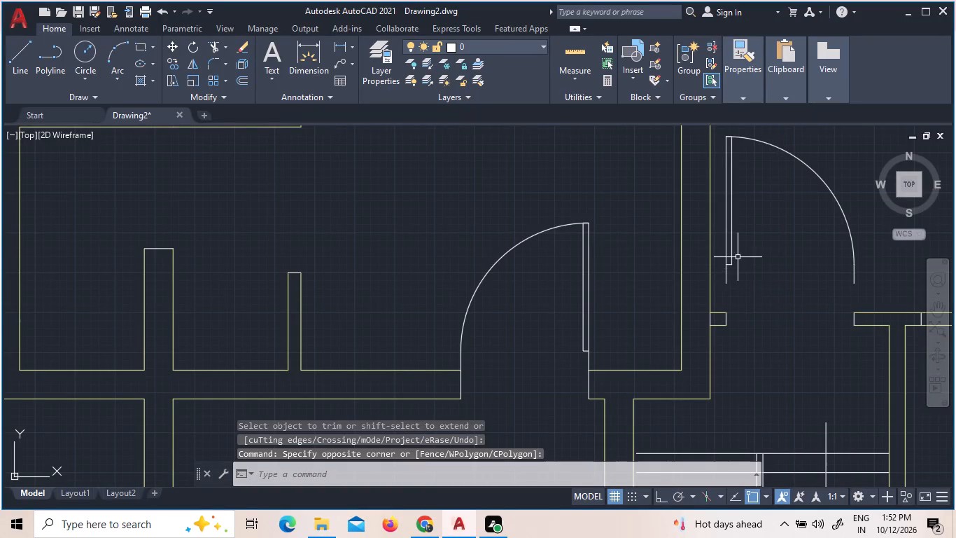
Move the door south so its west frame's lower end sits on the upper outer corner of the west jamb stub.
left_click(733, 254)
right_click(733, 254)
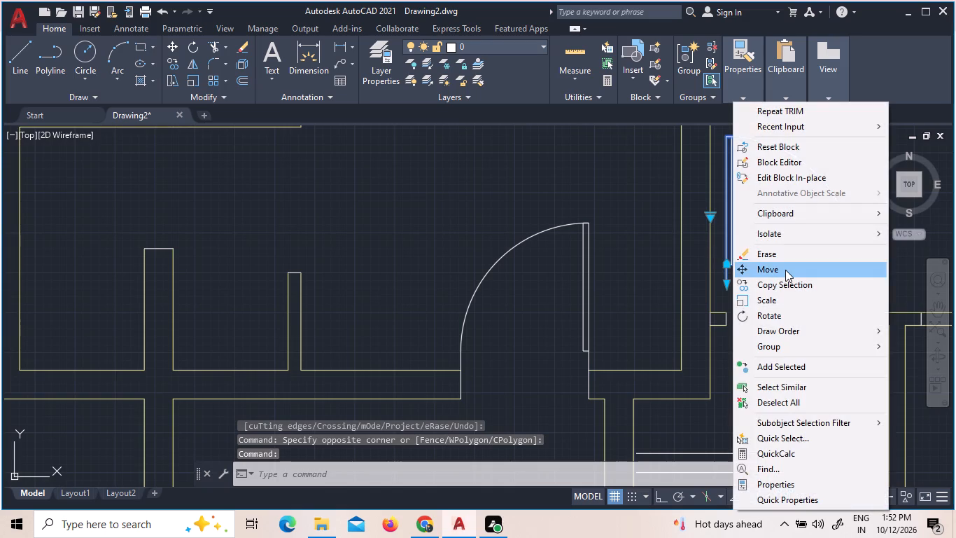
left_click(785, 270)
left_click(789, 275)
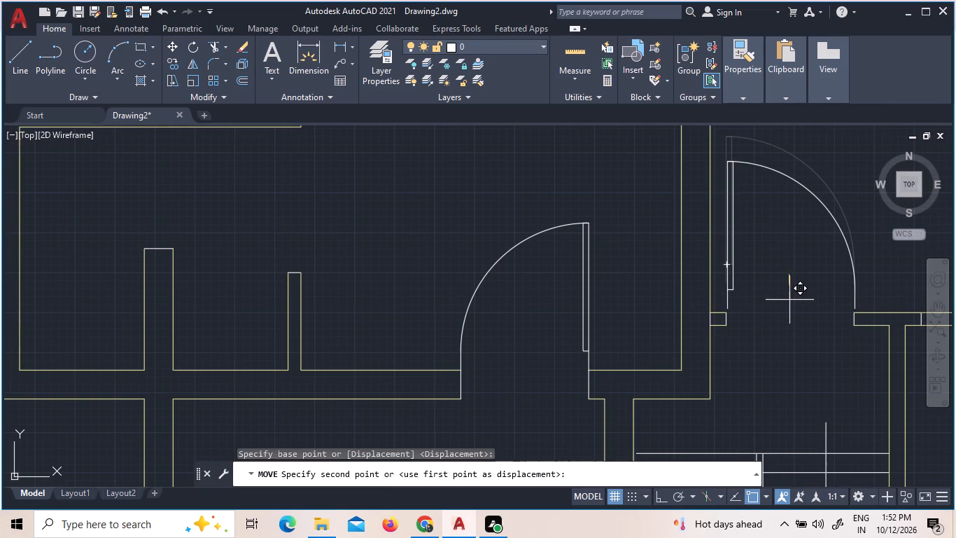
left_click(789, 300)
scroll(736, 308, "up", 2)
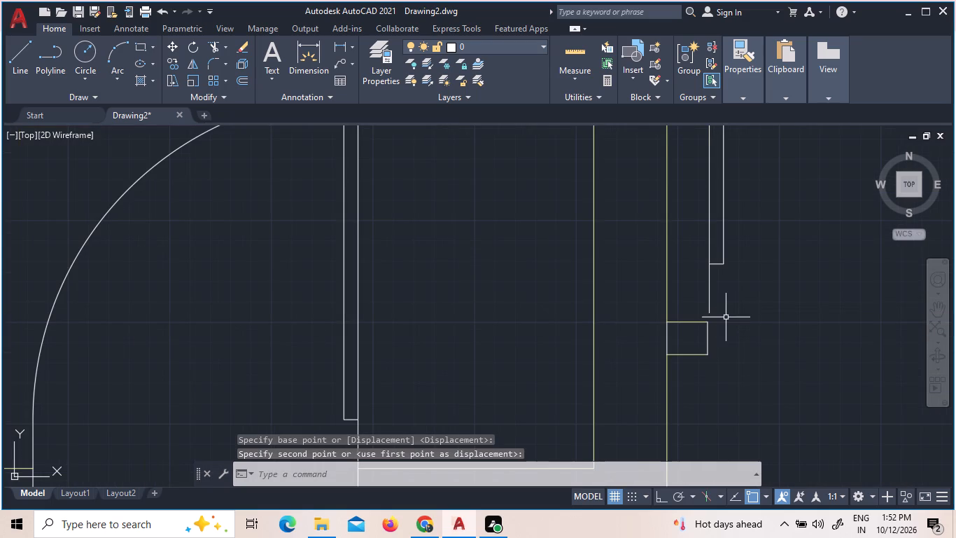
left_click(726, 317)
left_click(704, 307)
right_click(705, 307)
left_click_drag(764, 267, 772, 271)
scroll(682, 319, "up", 2)
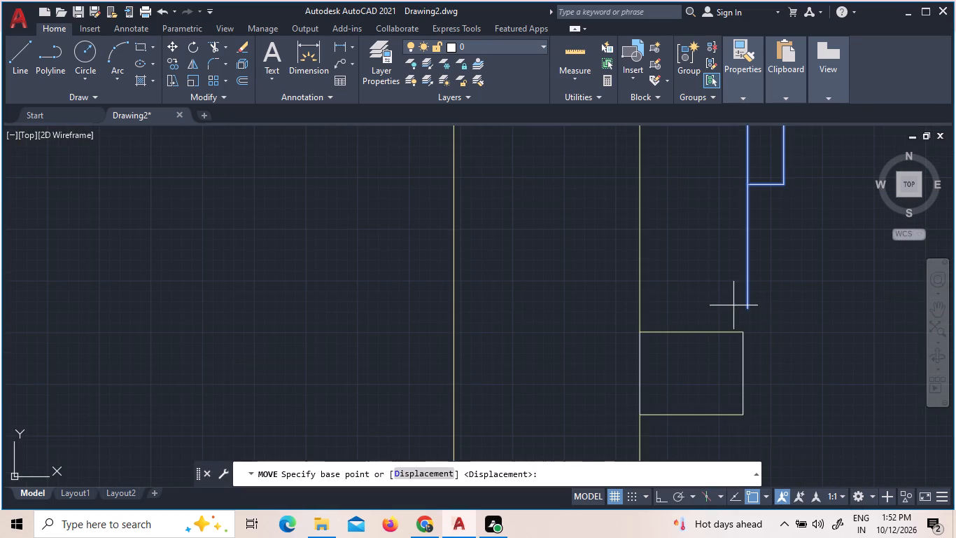
left_click(748, 310)
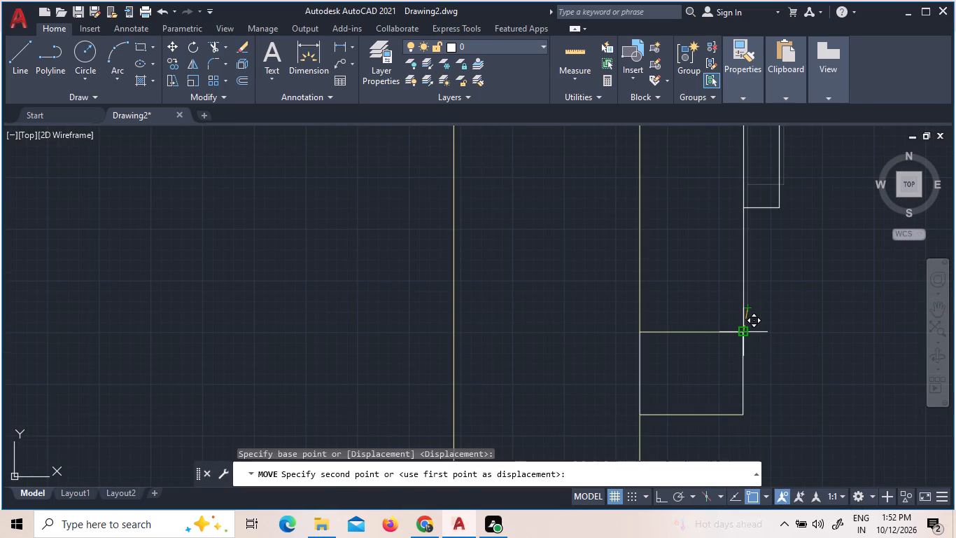
left_click(739, 330)
Examine how the door fits between its jambs and the surrounding walls north of the staircase.
scroll(787, 347, "down", 3)
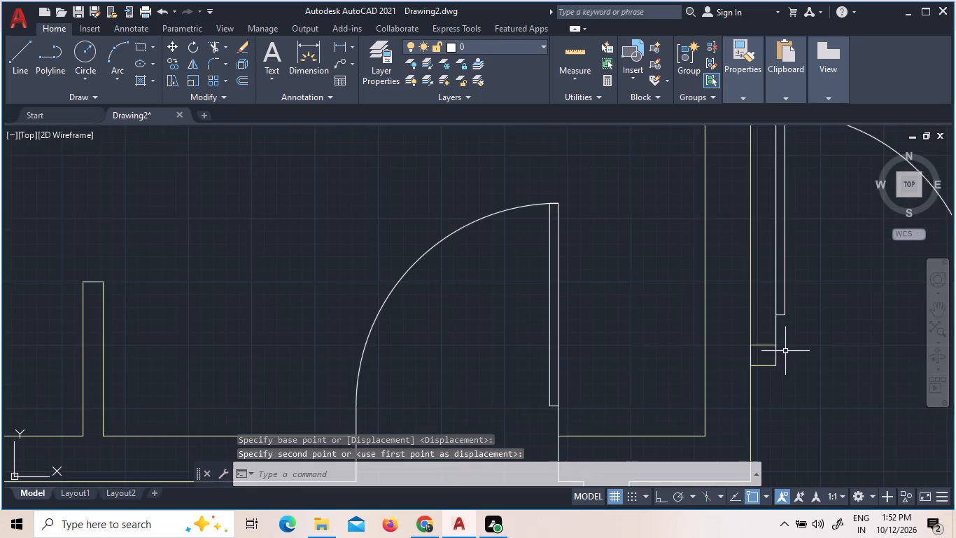
scroll(786, 351, "down", 2)
scroll(850, 337, "down", 1)
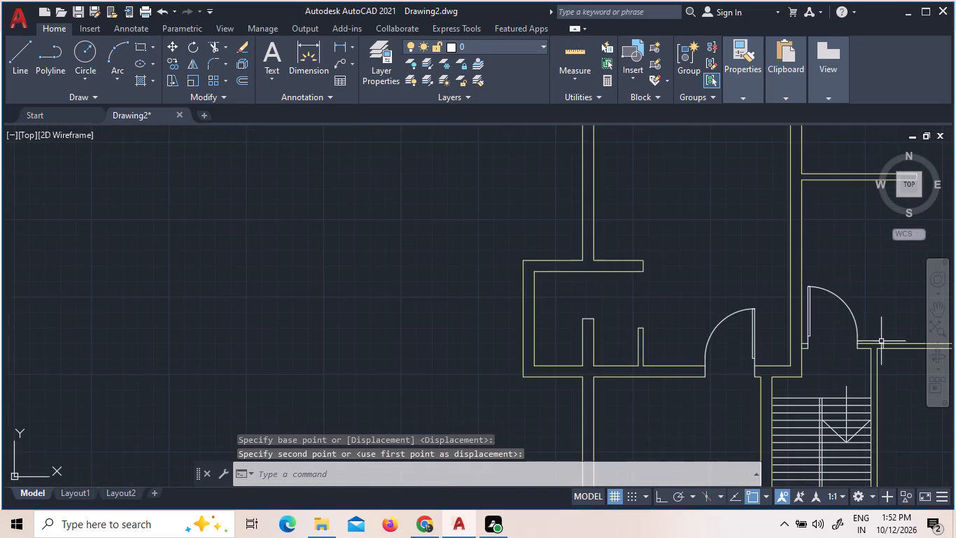
scroll(893, 353, "up", 3)
scroll(835, 342, "down", 1)
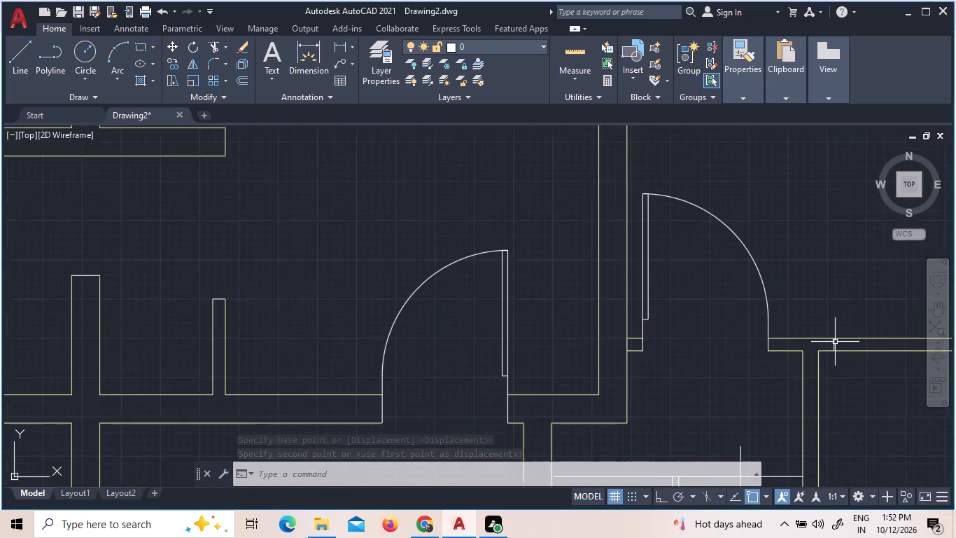
scroll(835, 342, "down", 3)
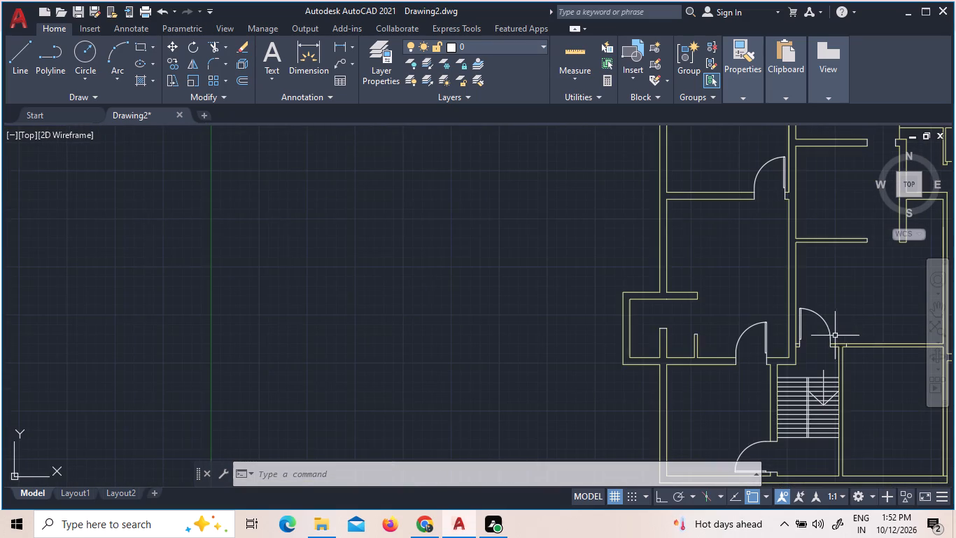
Copy the fitted door and its east jamb line east along the wall, aligning the copy's west side with the next jamb line.
scroll(830, 345, "up", 4)
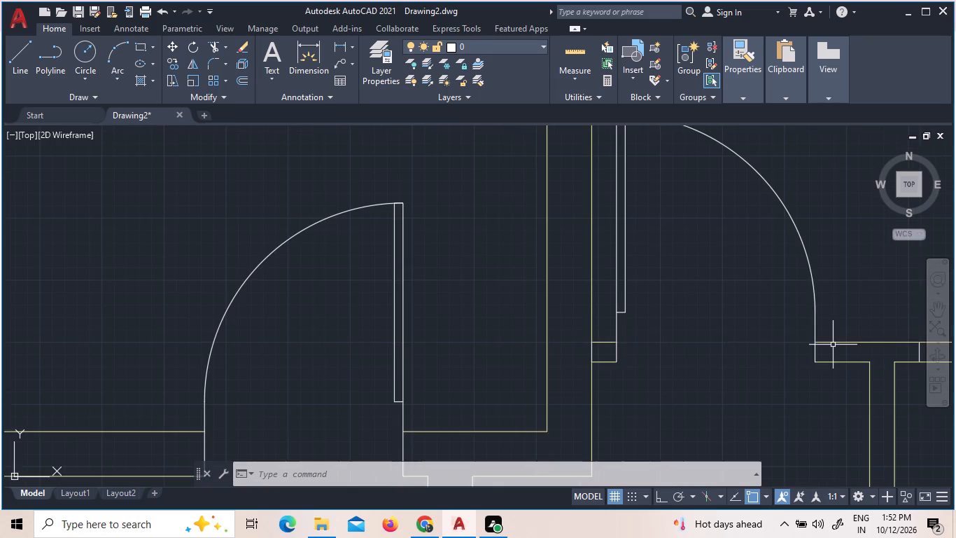
left_click(824, 351)
left_click(780, 345)
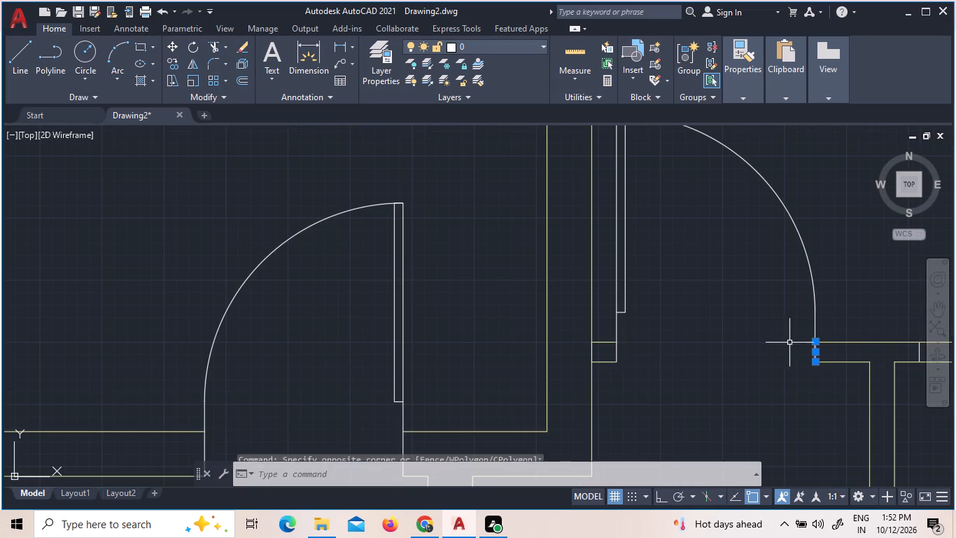
left_click(843, 329)
left_click(743, 306)
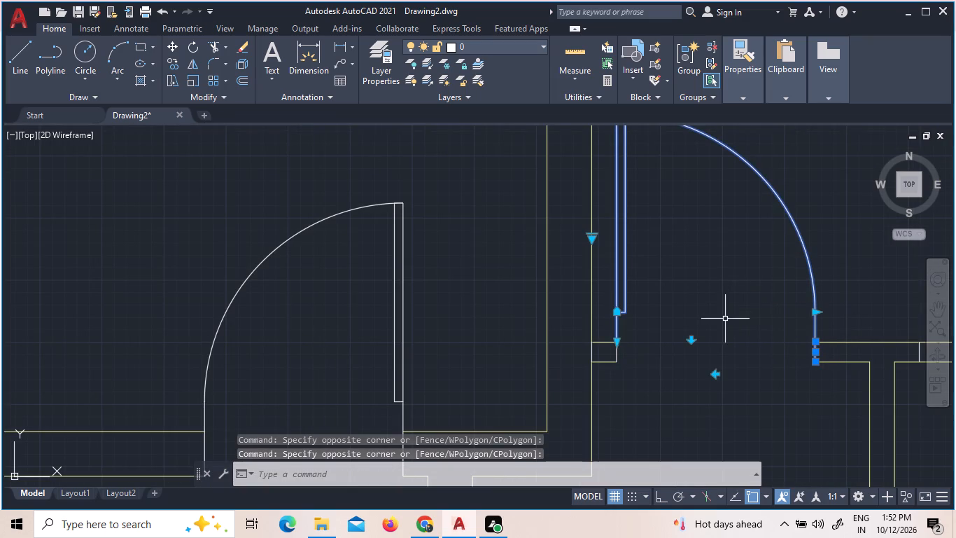
right_click(689, 341)
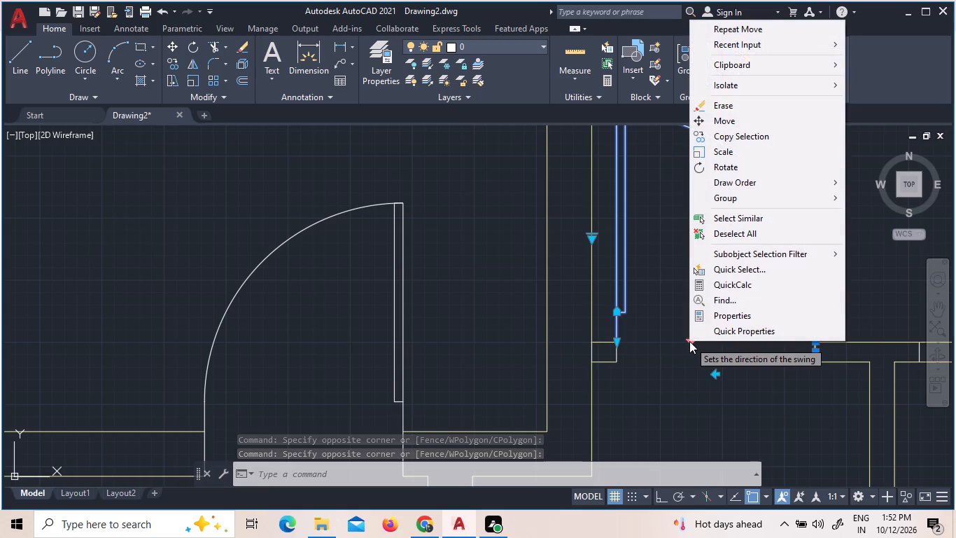
left_click(808, 137)
left_click(781, 293)
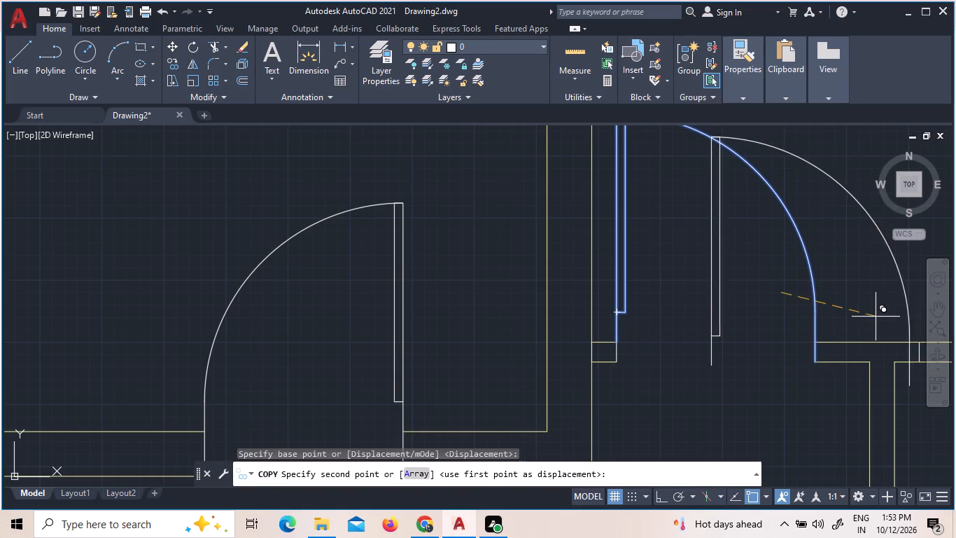
scroll(876, 317, "down", 4)
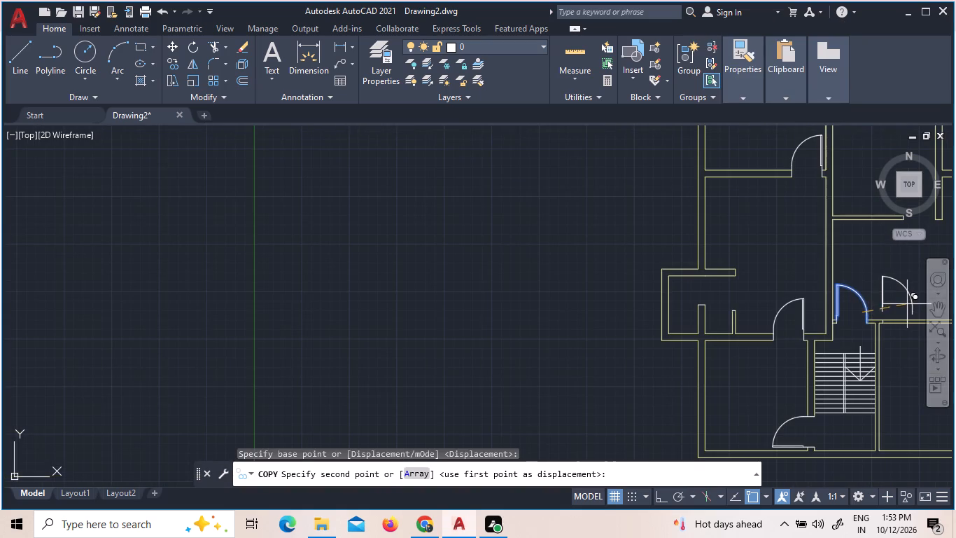
scroll(911, 316, "up", 4)
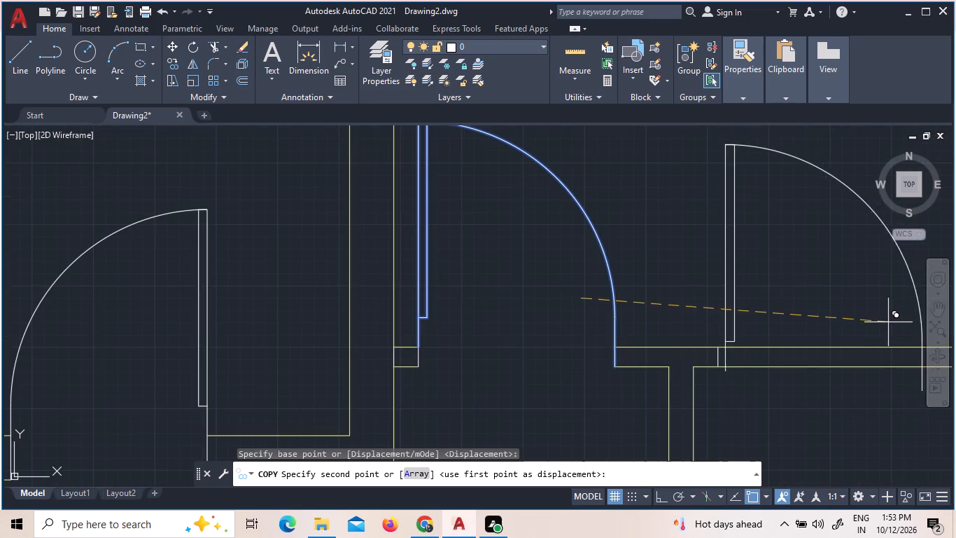
scroll(887, 322, "up", 1)
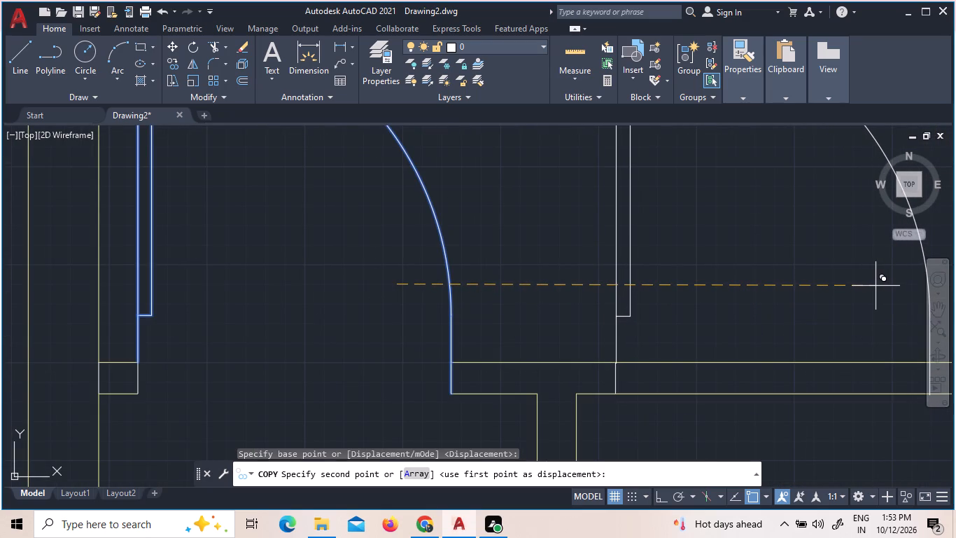
left_click(876, 286)
key("Escape")
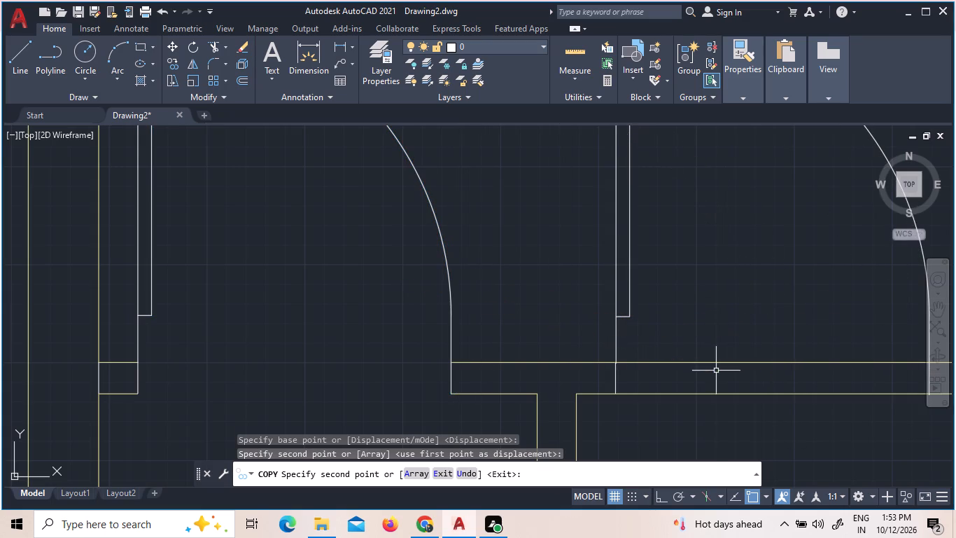
Flip the copied east door so it swings to the south side of the wall.
scroll(730, 381, "down", 3)
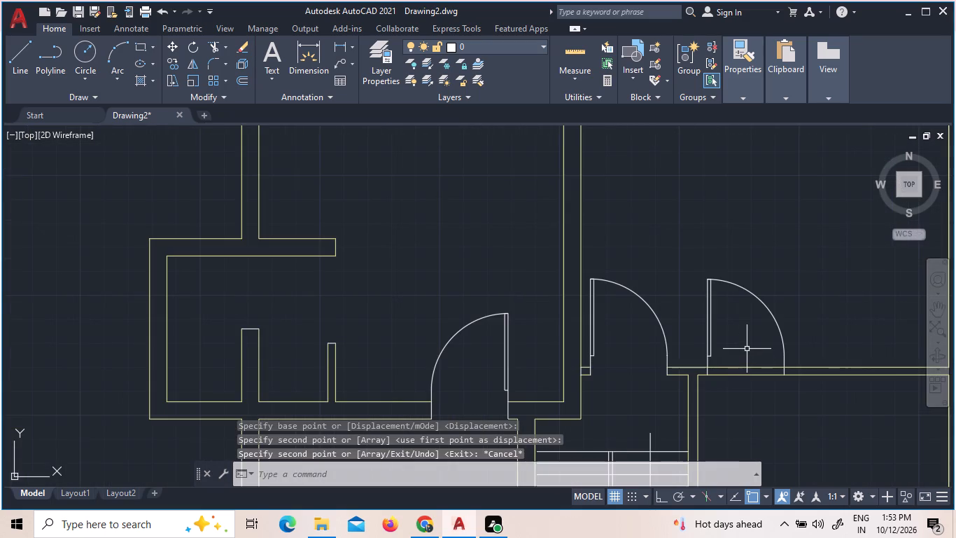
left_click(803, 345)
left_click(693, 320)
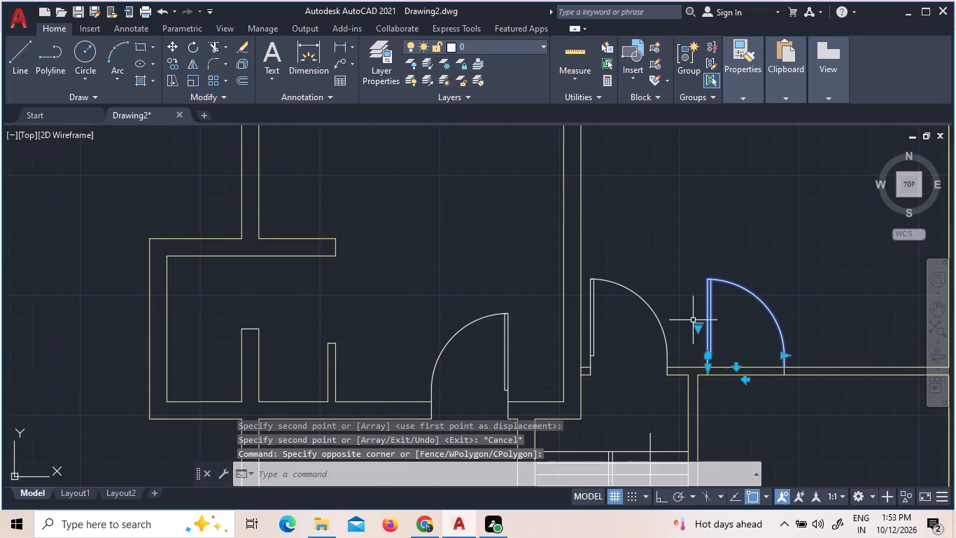
right_click(691, 320)
left_click(679, 296)
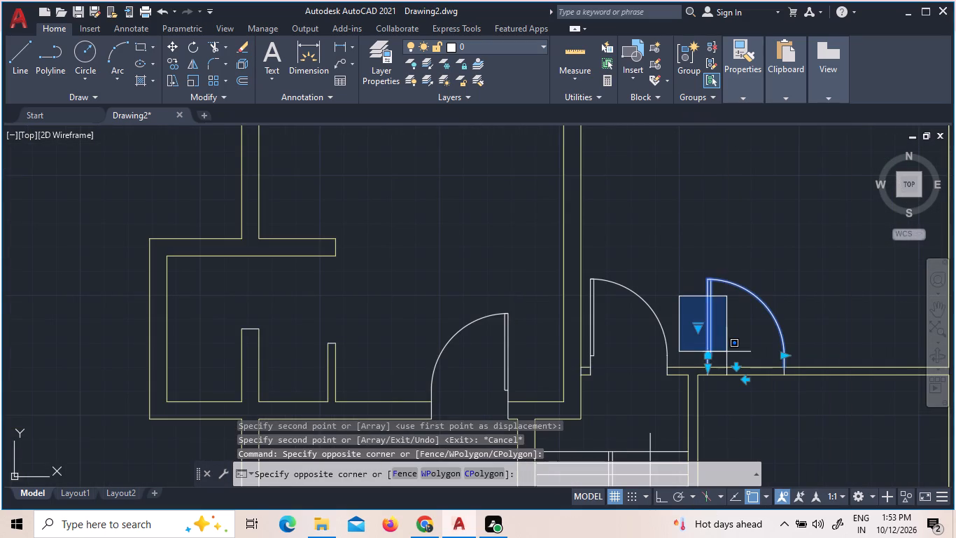
left_click(698, 330)
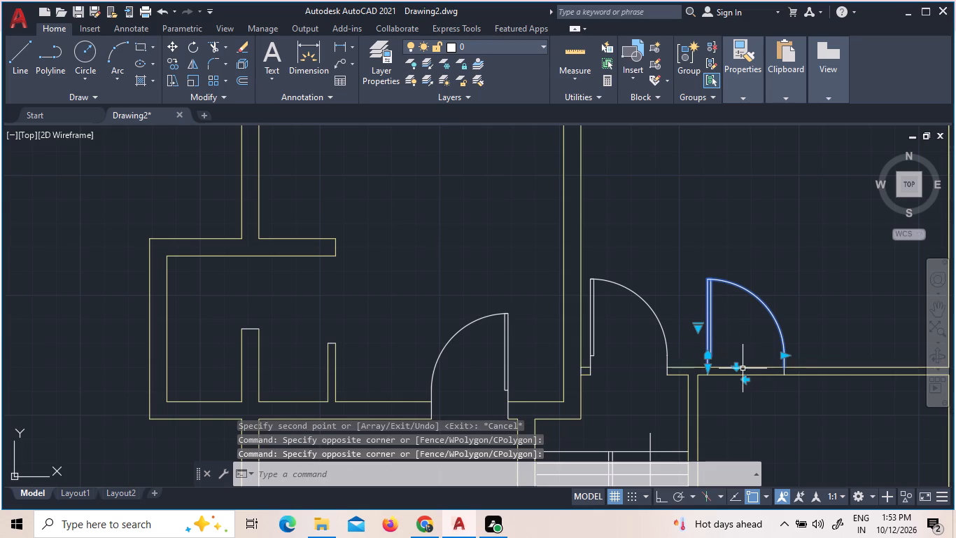
left_click(738, 370)
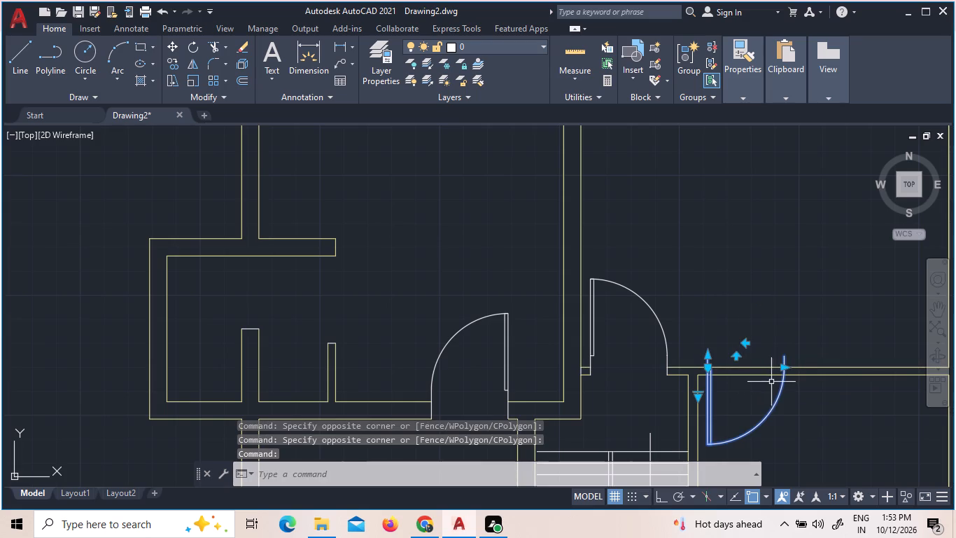
Move the flipped door south so its east frame's upper end meets the lower end of the east jamb line.
scroll(786, 395, "up", 1)
left_click(787, 395)
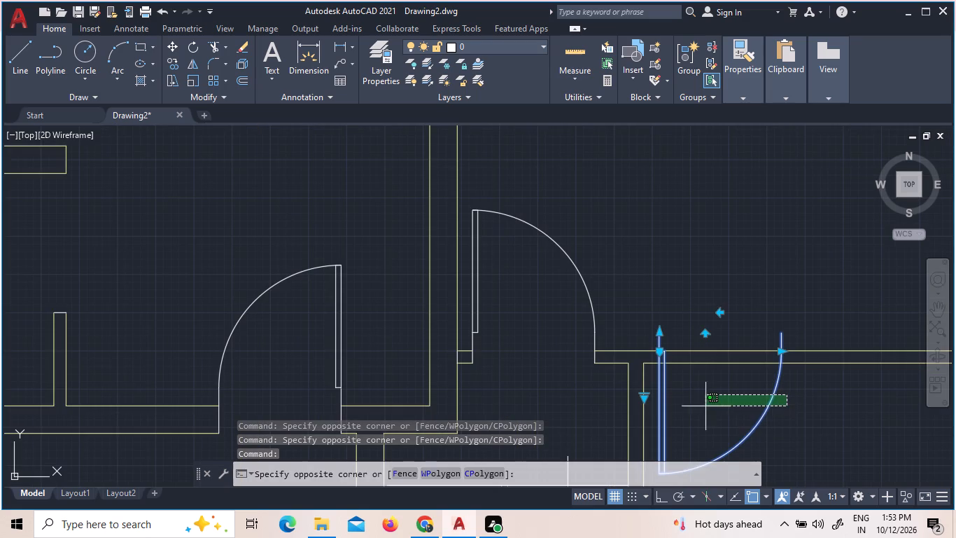
left_click(663, 403)
right_click(696, 406)
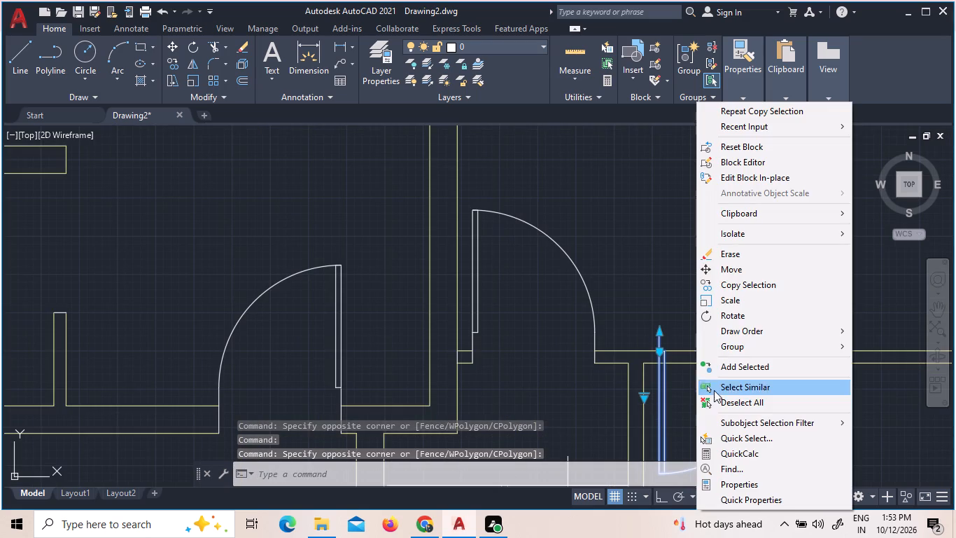
left_click(750, 267)
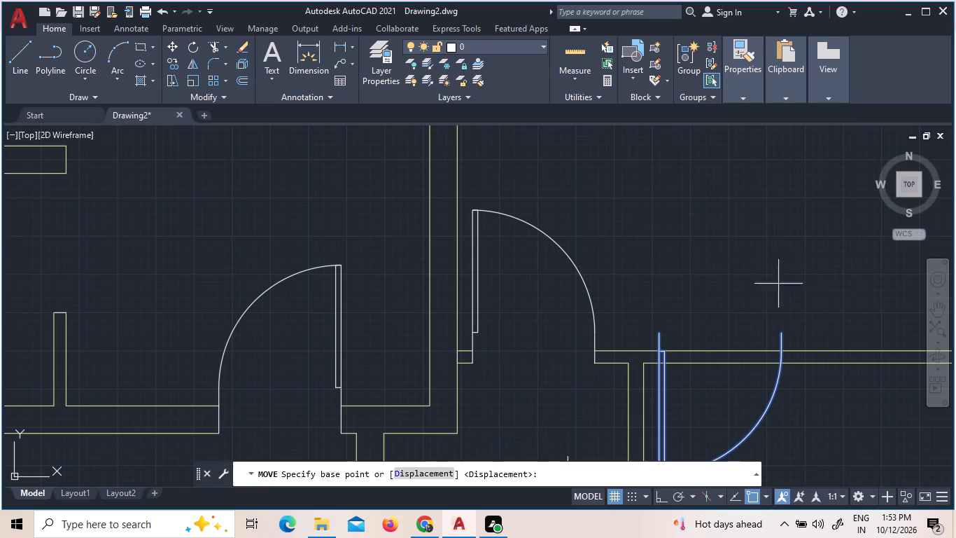
left_click(781, 336)
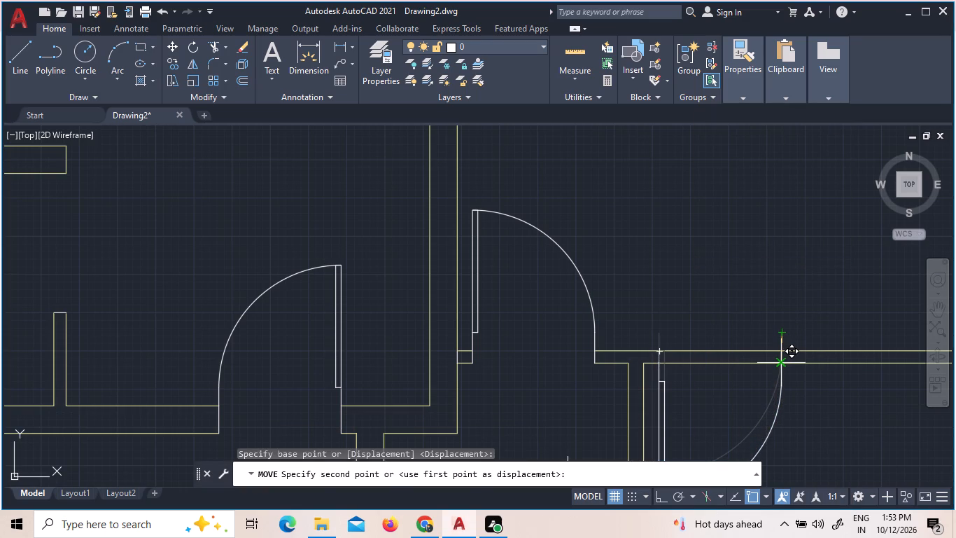
scroll(778, 364, "up", 2)
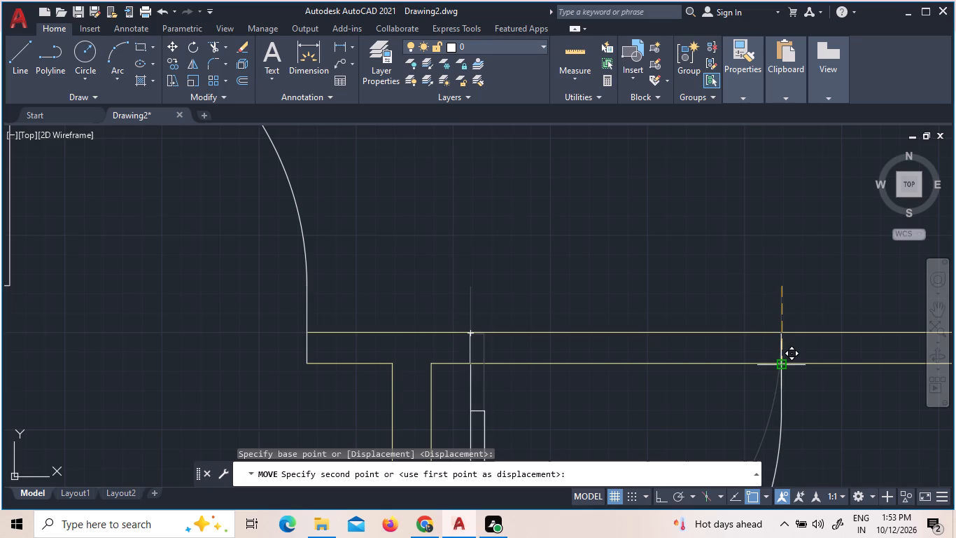
scroll(775, 369, "up", 3)
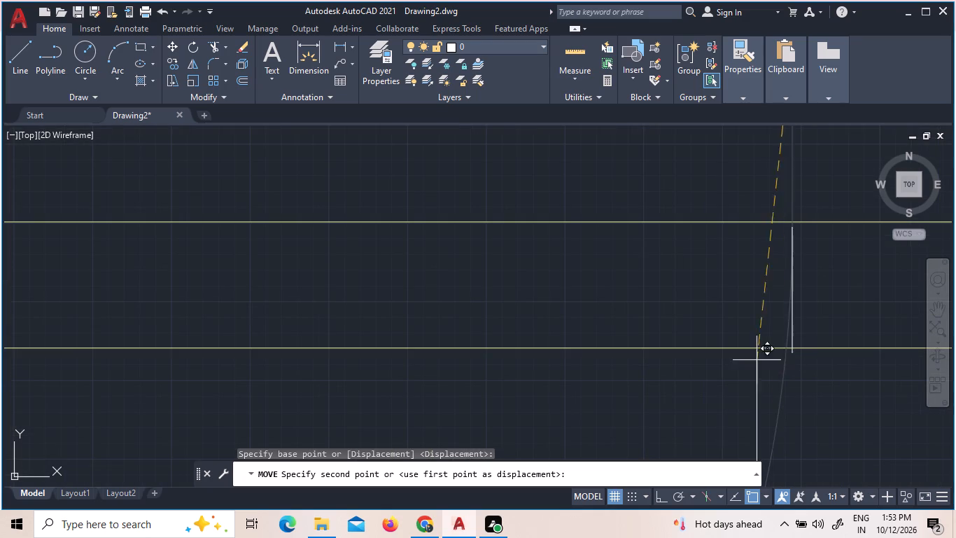
left_click(790, 352)
scroll(790, 352, "down", 2)
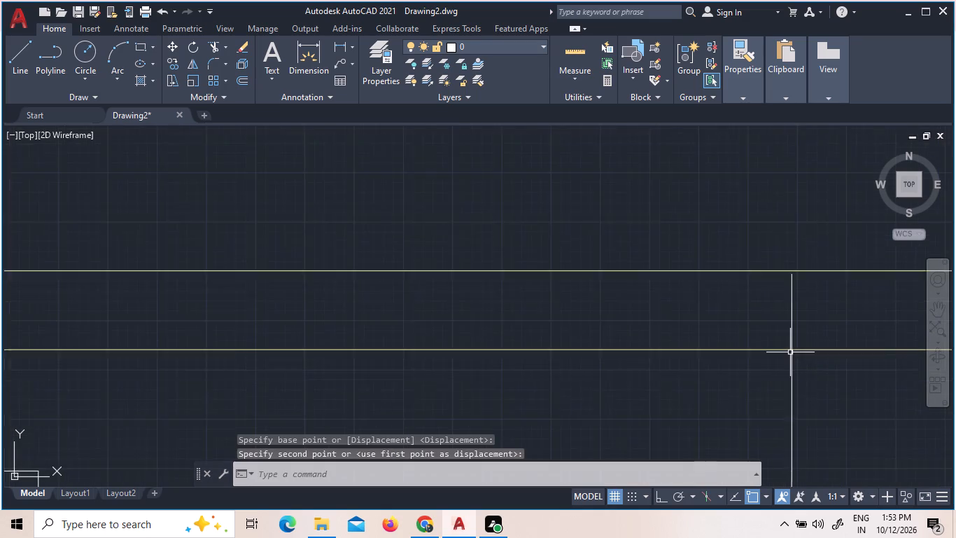
scroll(790, 352, "down", 3)
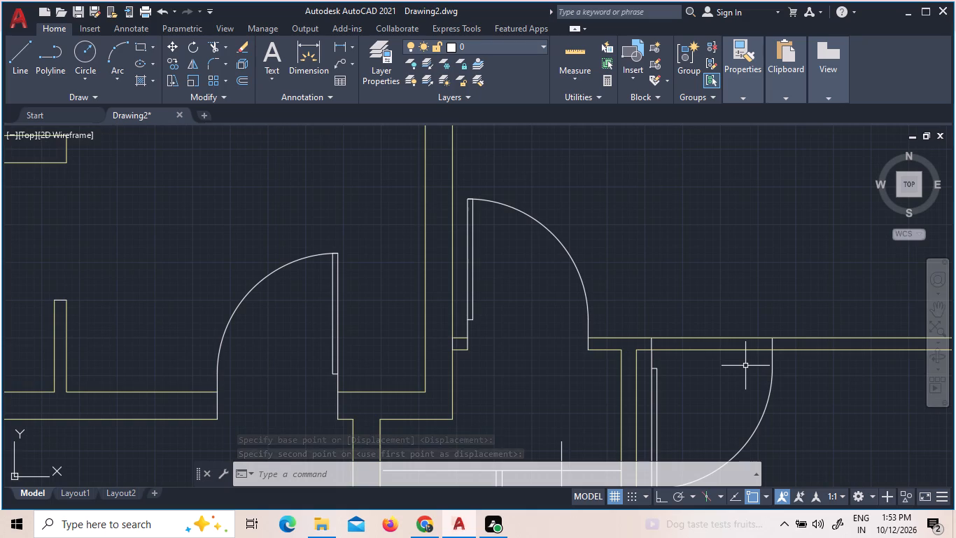
Trim the wall's lower line between the two jambs of the flipped door.
type("tr")
key("space")
key("space")
left_click(745, 366)
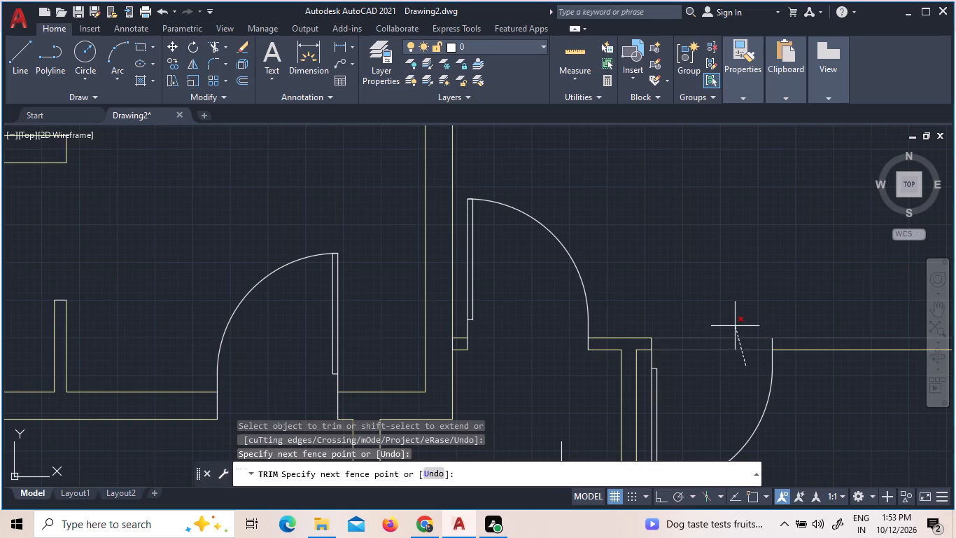
left_click(740, 345)
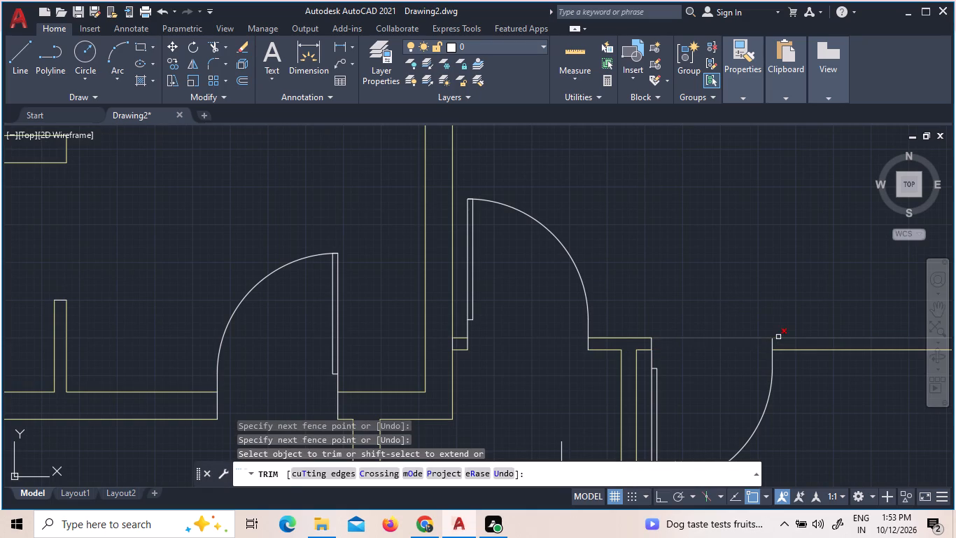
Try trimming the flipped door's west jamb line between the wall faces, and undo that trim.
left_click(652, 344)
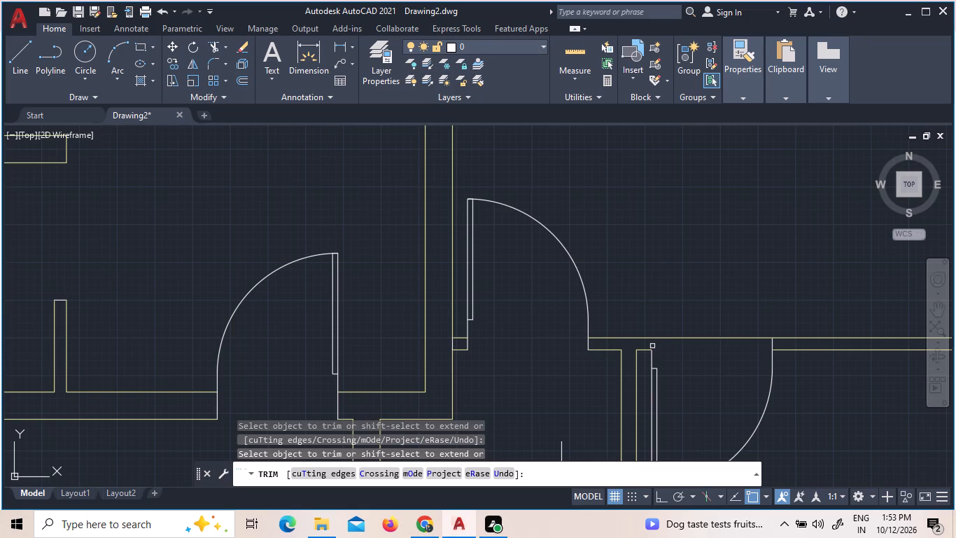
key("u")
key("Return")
Move the flipped door's east jamb line north so its upper end meets the wall's upper line.
scroll(684, 326, "down", 3)
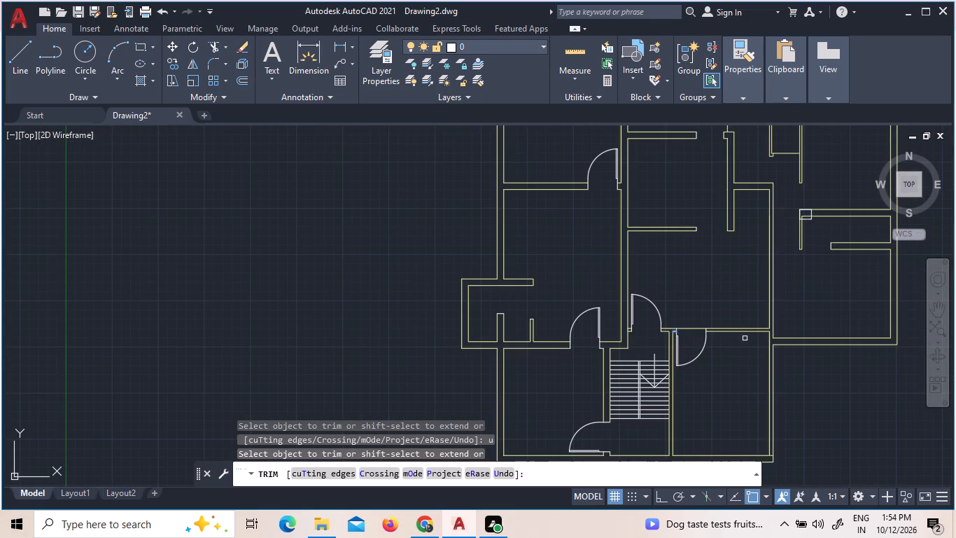
scroll(783, 336, "up", 3)
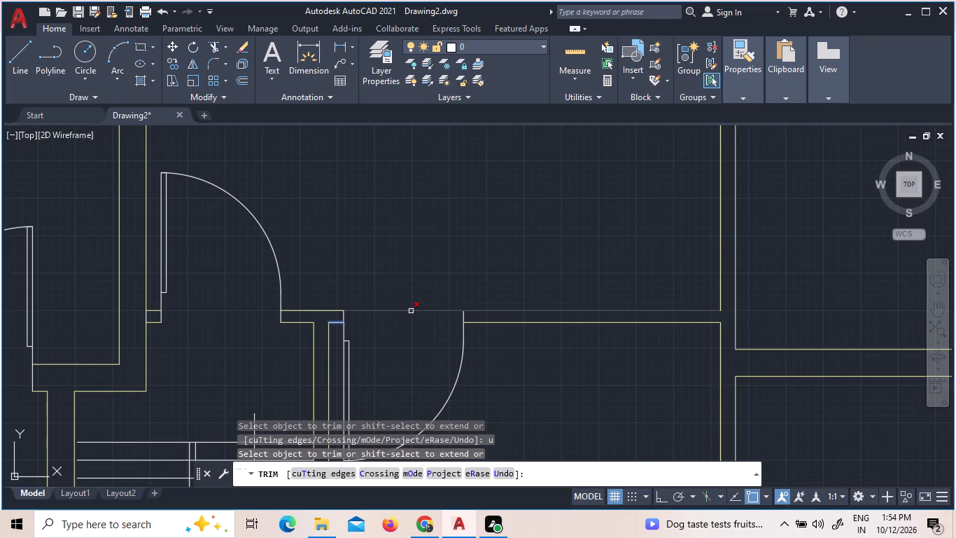
scroll(438, 315, "up", 5)
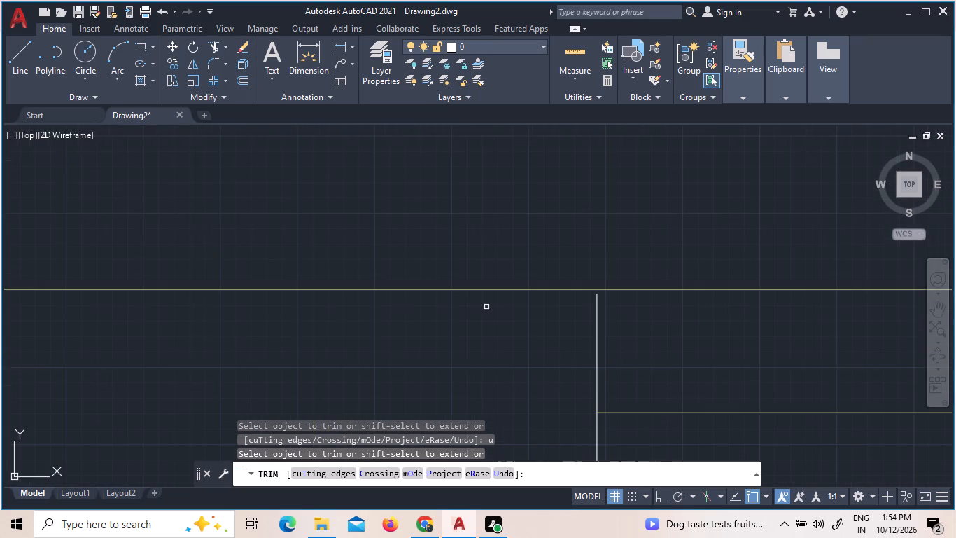
right_click(486, 305)
left_click(499, 320)
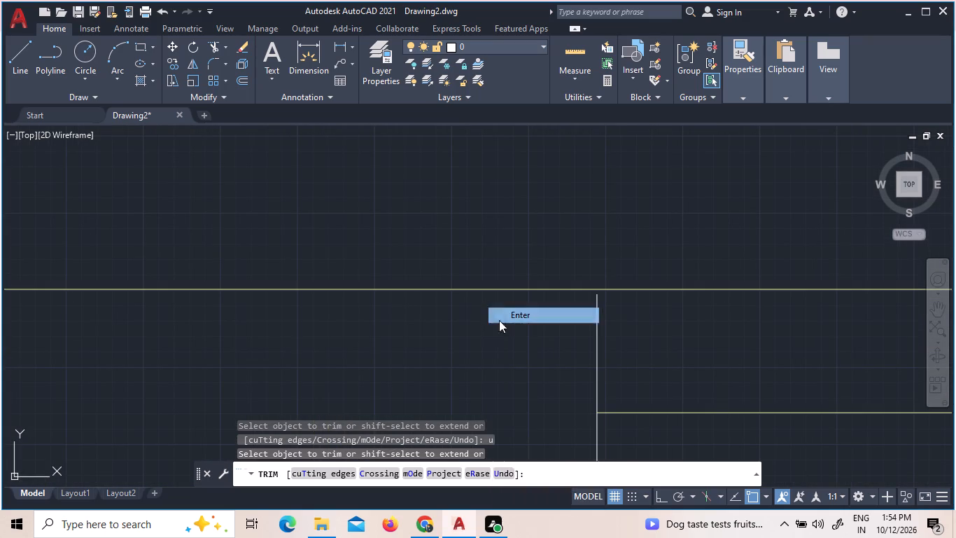
right_click(493, 317)
left_click(456, 353)
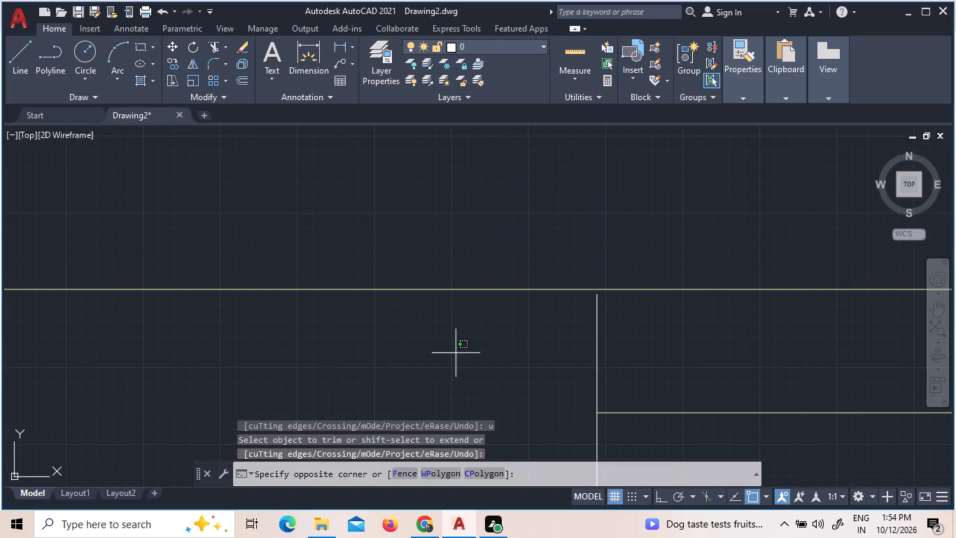
left_click(561, 366)
left_click_drag(633, 378, 626, 380)
left_click(530, 359)
right_click(529, 359)
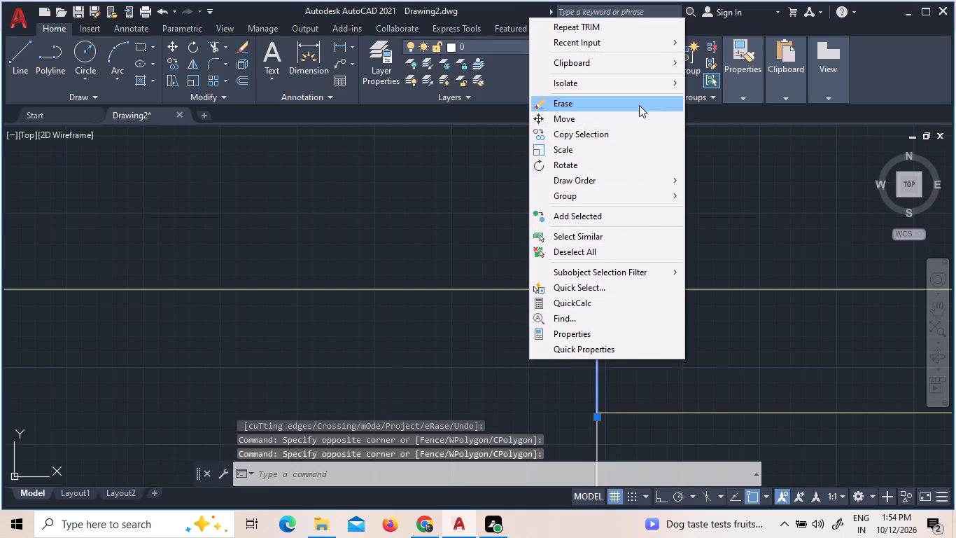
left_click(613, 123)
scroll(614, 269, "up", 2)
scroll(590, 336, "up", 3)
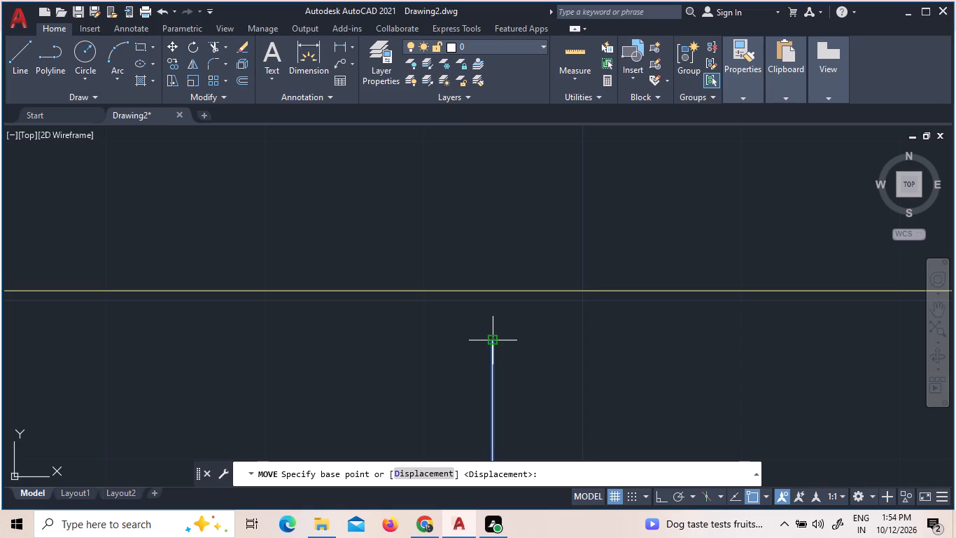
left_click(497, 343)
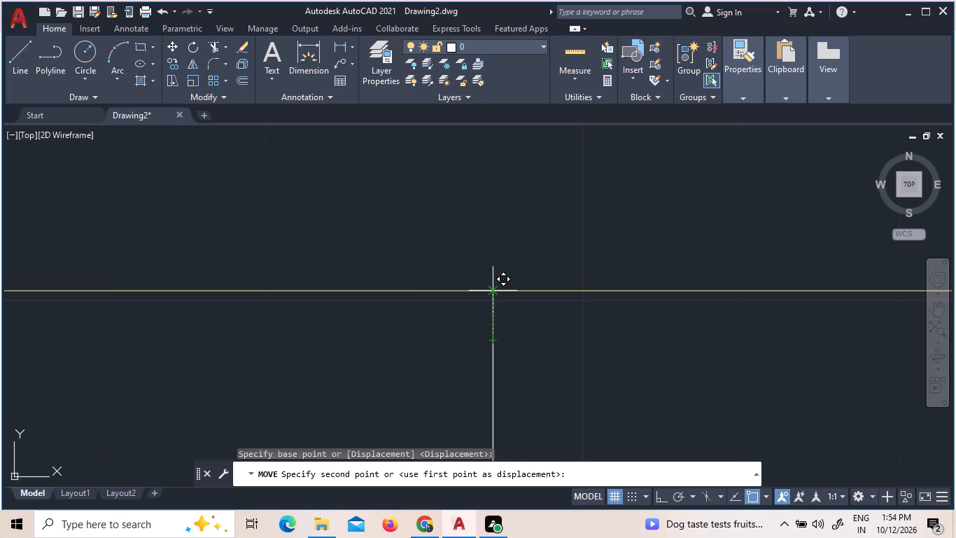
left_click(491, 291)
scroll(517, 310, "down", 5)
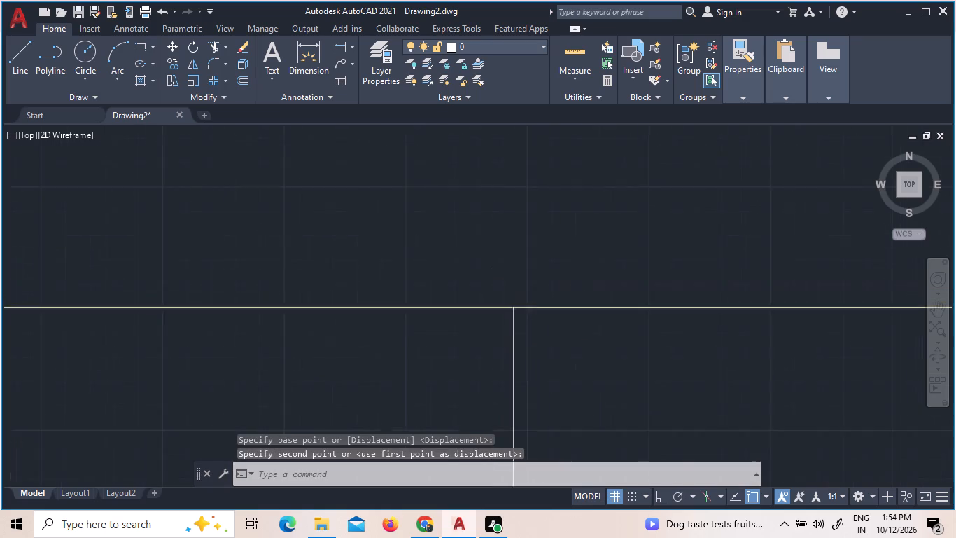
scroll(517, 310, "down", 5)
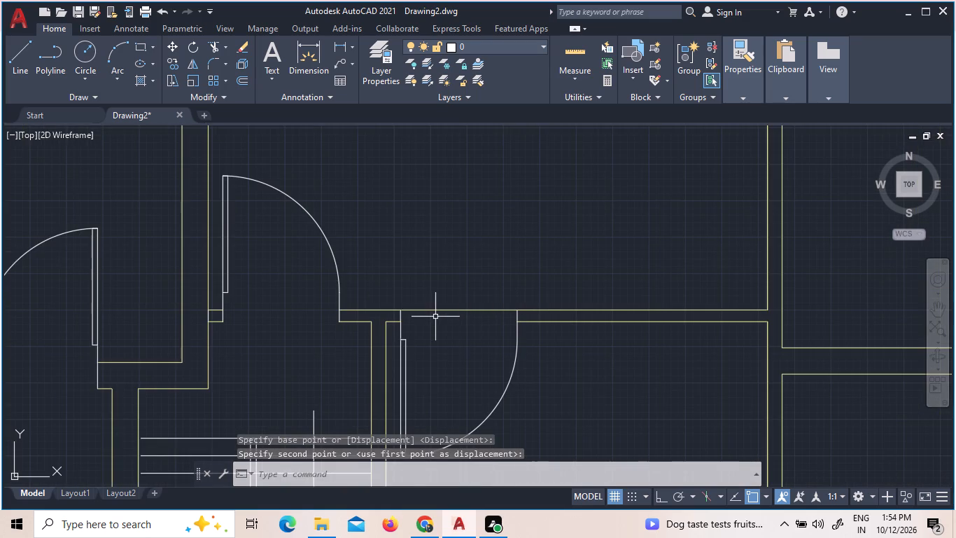
Trim the wall's upper line between the flipped door's jambs to clear the opening.
key("t")
type("r")
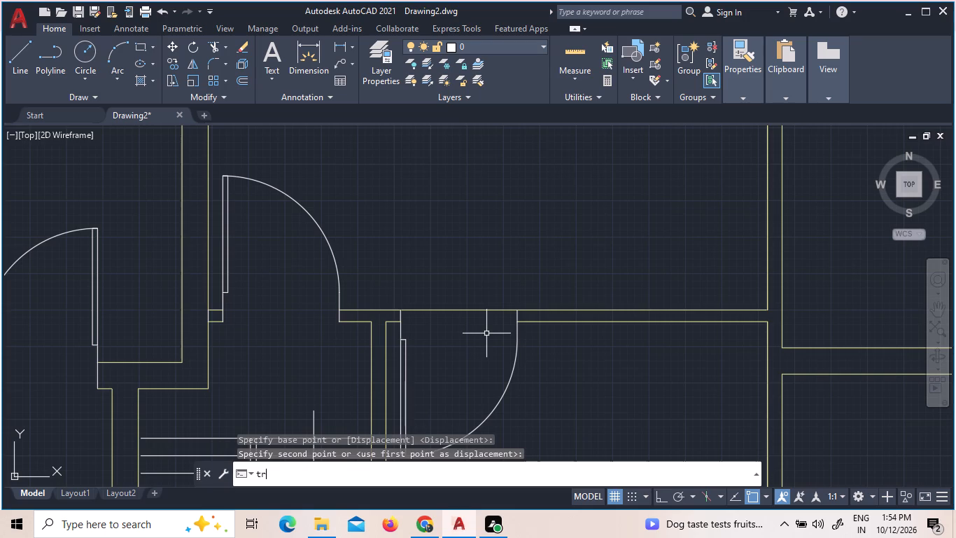
key("space")
key("space")
left_click(481, 332)
left_click(462, 278)
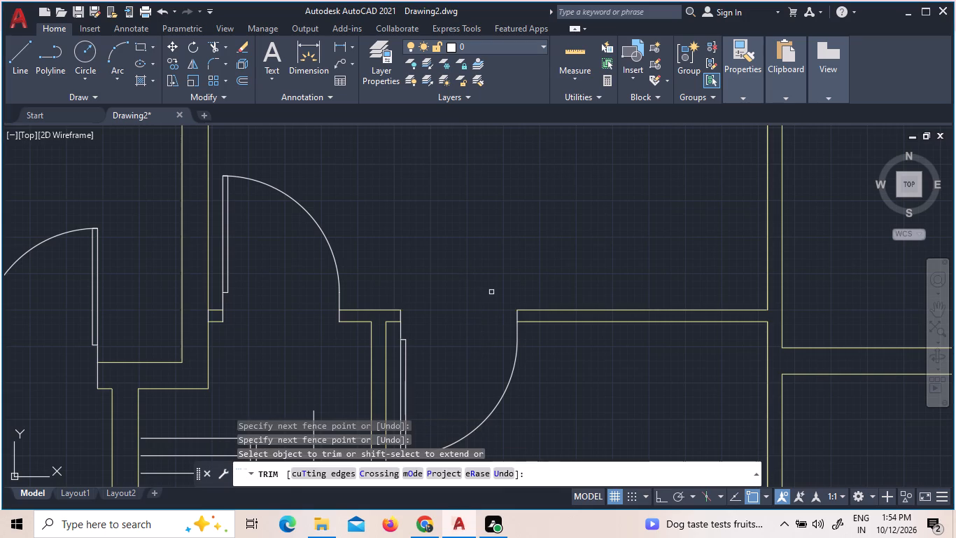
scroll(491, 292, "down", 3)
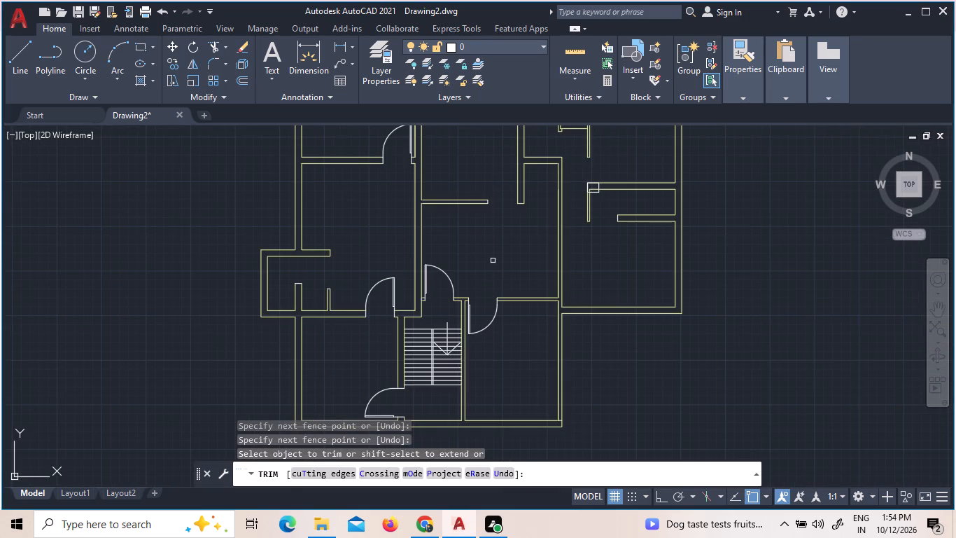
scroll(495, 265, "down", 2)
scroll(505, 191, "up", 2)
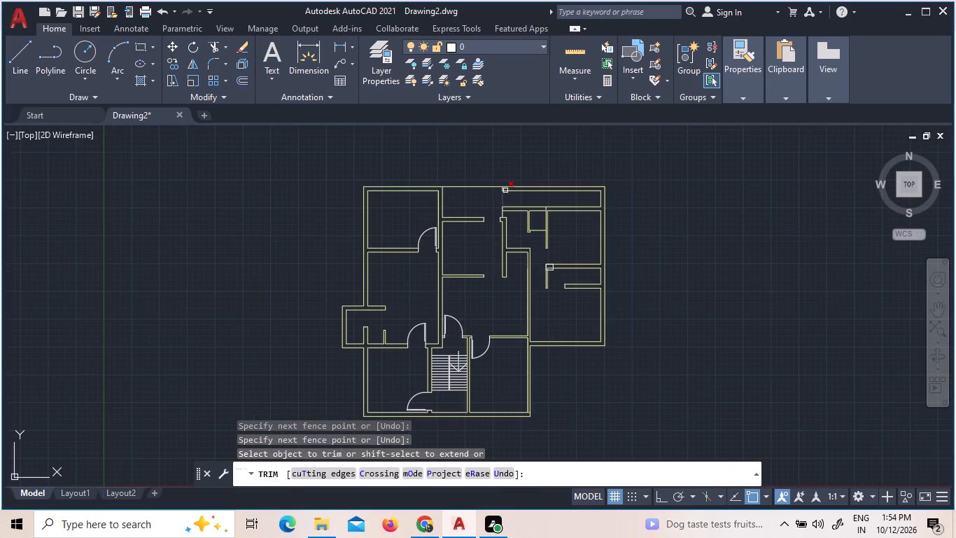
scroll(490, 228, "up", 2)
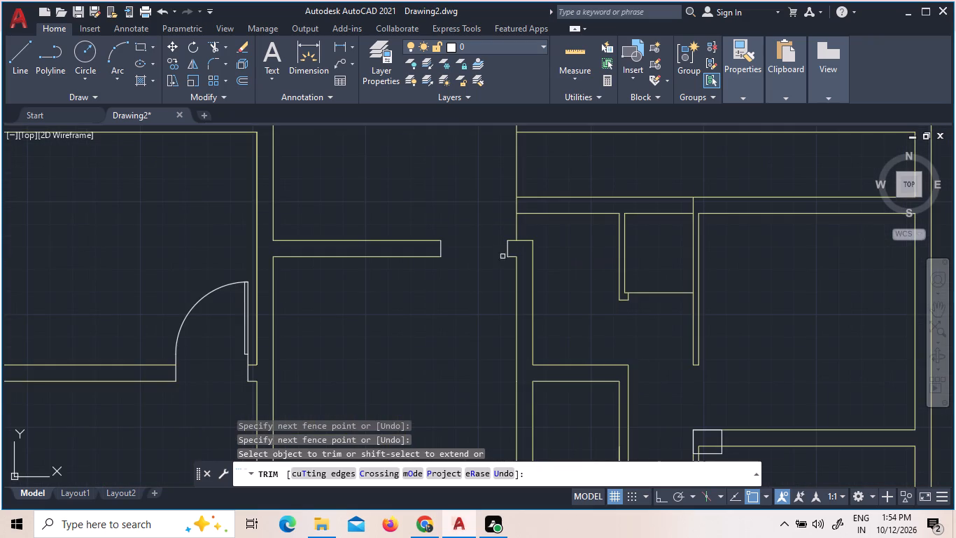
right_click(328, 310)
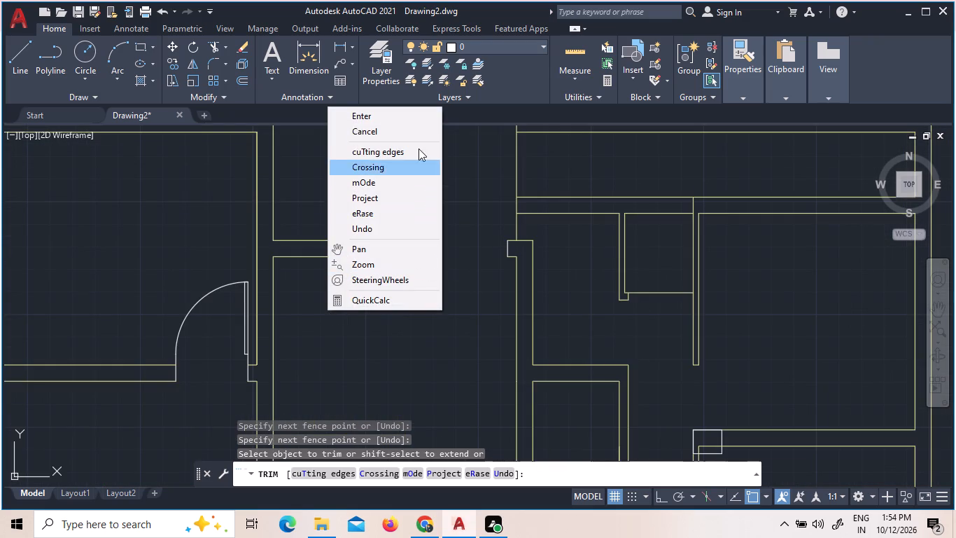
left_click(405, 118)
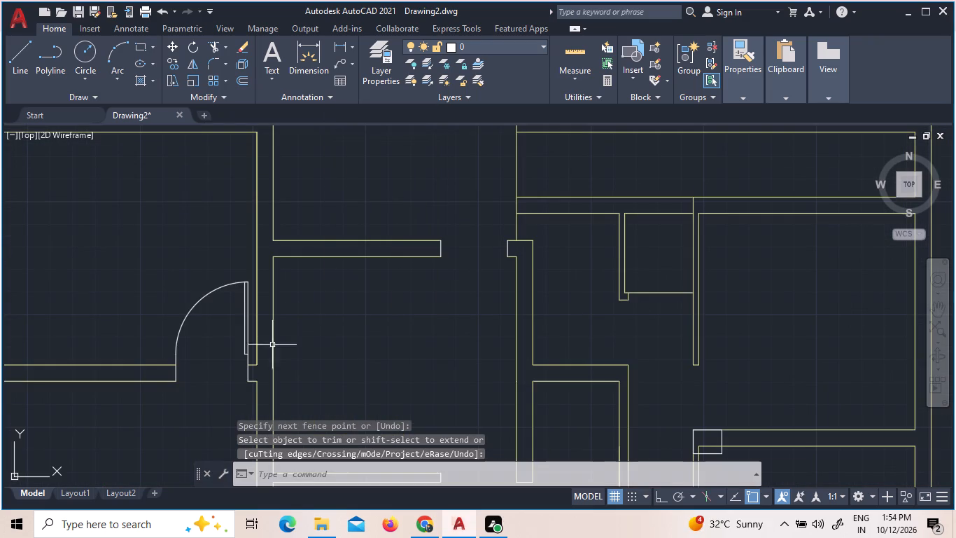
scroll(251, 378, "up", 1)
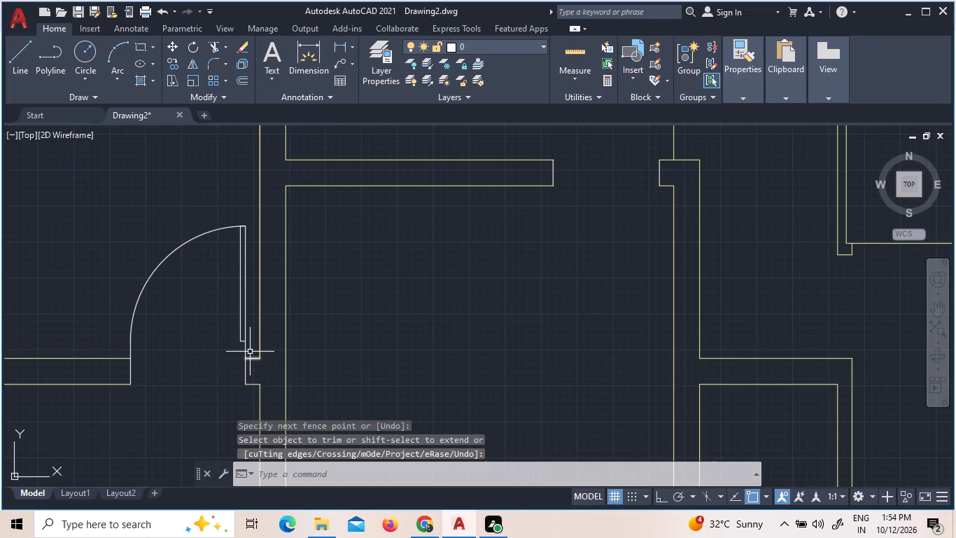
Copy the flipped door from the west opening into the middle of the room to its east.
left_click(249, 351)
left_click(141, 270)
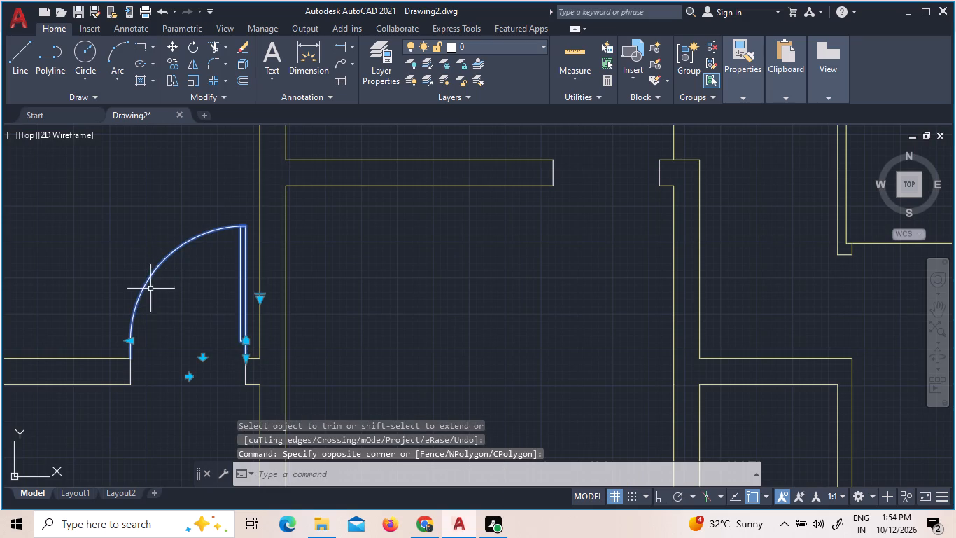
right_click(137, 375)
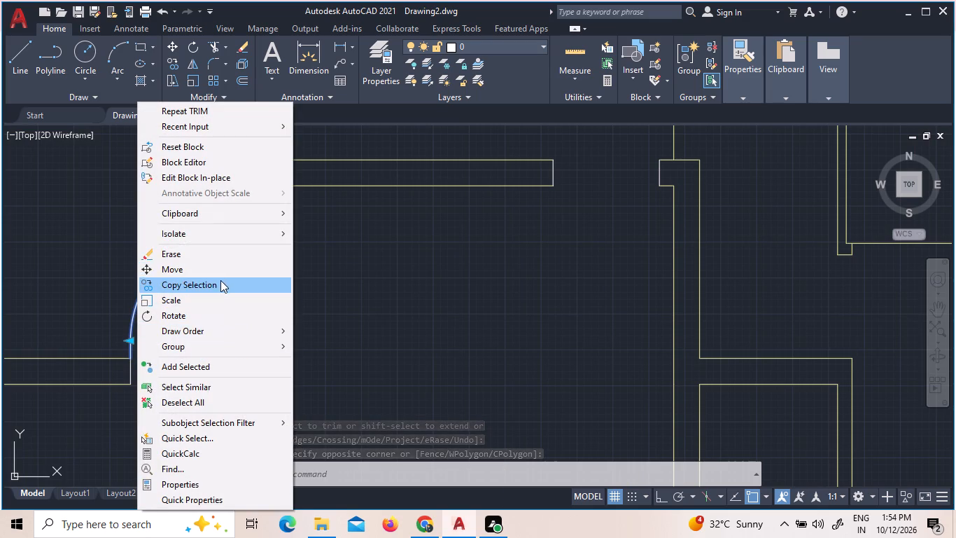
left_click(220, 280)
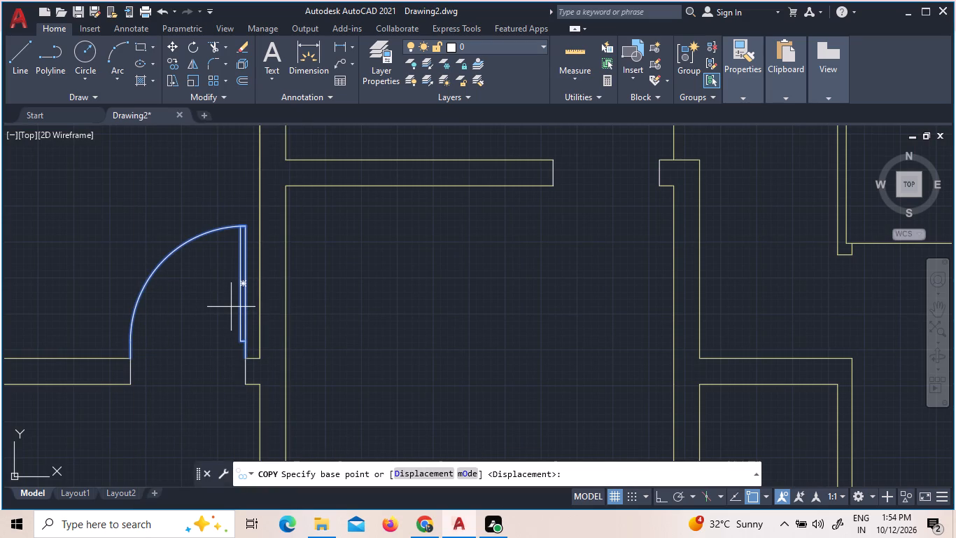
left_click_drag(229, 303, 235, 308)
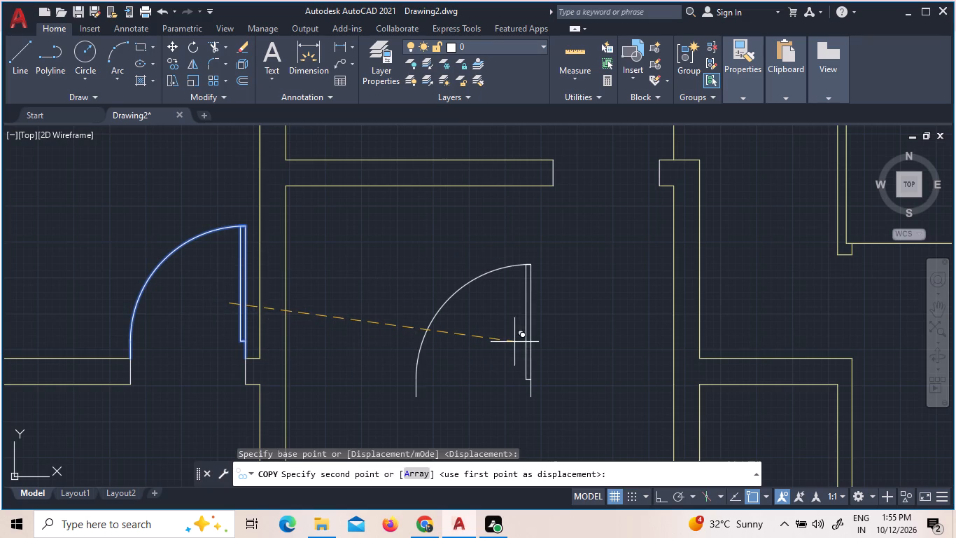
left_click(514, 342)
key("Escape")
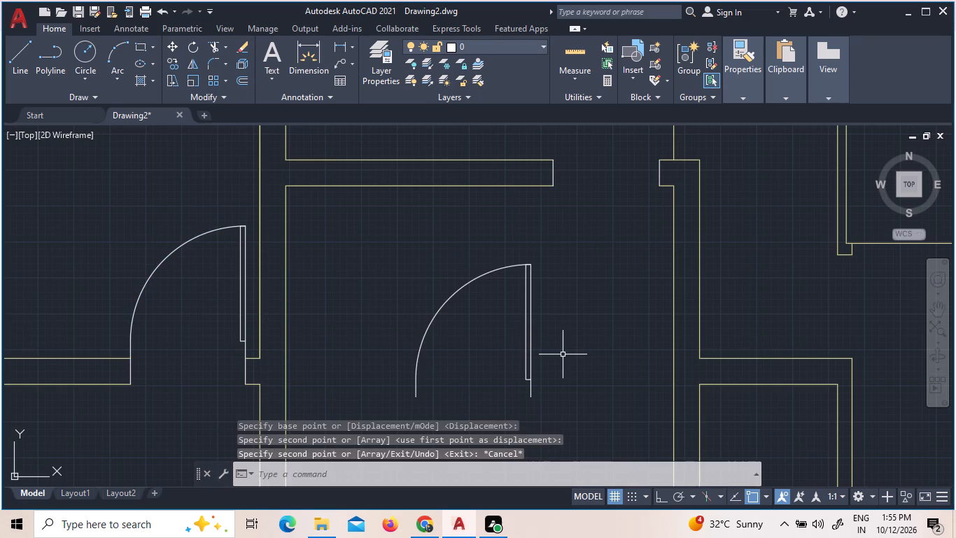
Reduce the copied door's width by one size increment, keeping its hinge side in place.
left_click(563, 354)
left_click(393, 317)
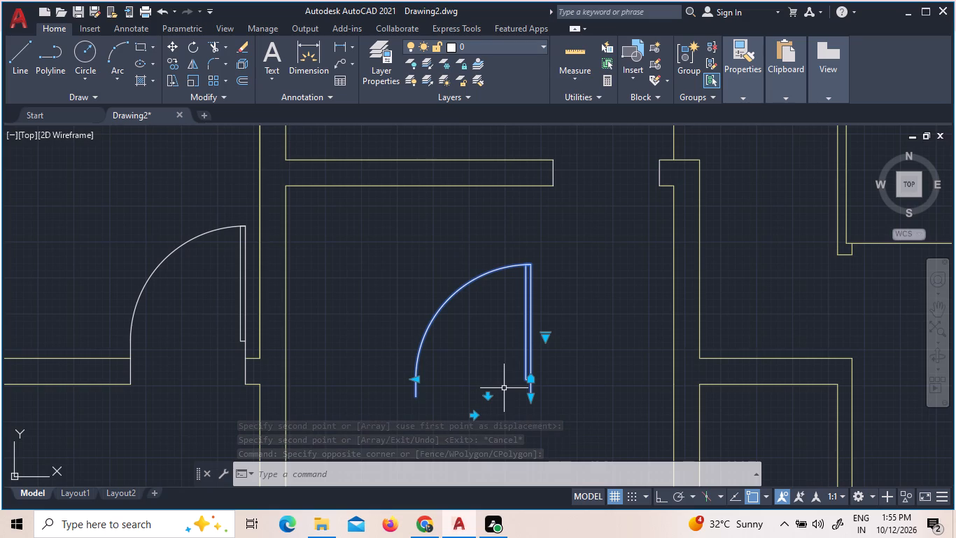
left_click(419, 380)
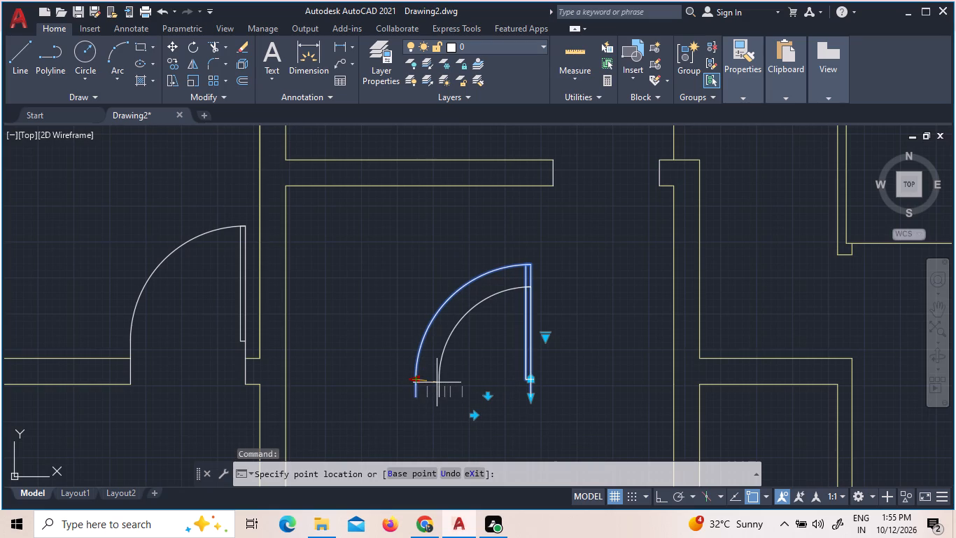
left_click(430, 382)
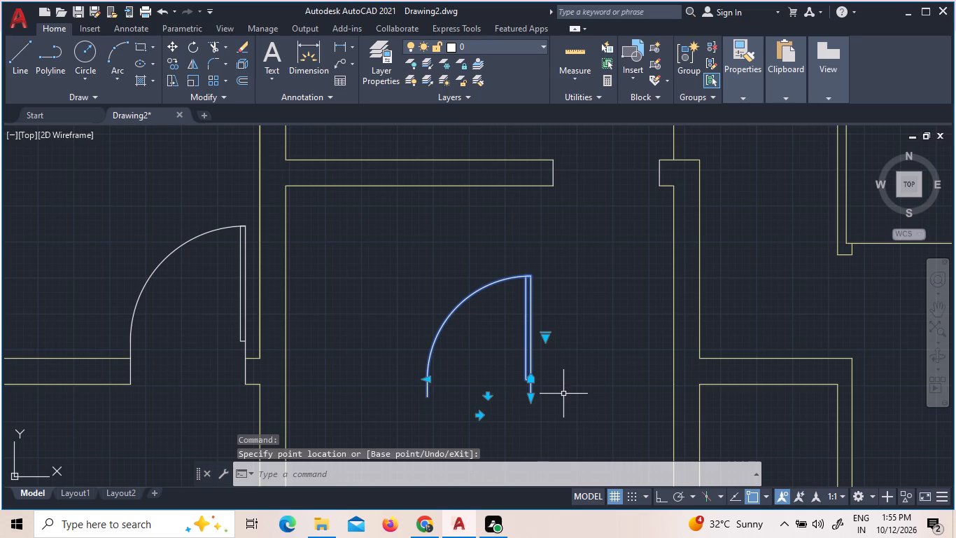
Move the copied door by its lower hinge-side end onto the upper corner of the north opening's east jamb.
right_click(567, 395)
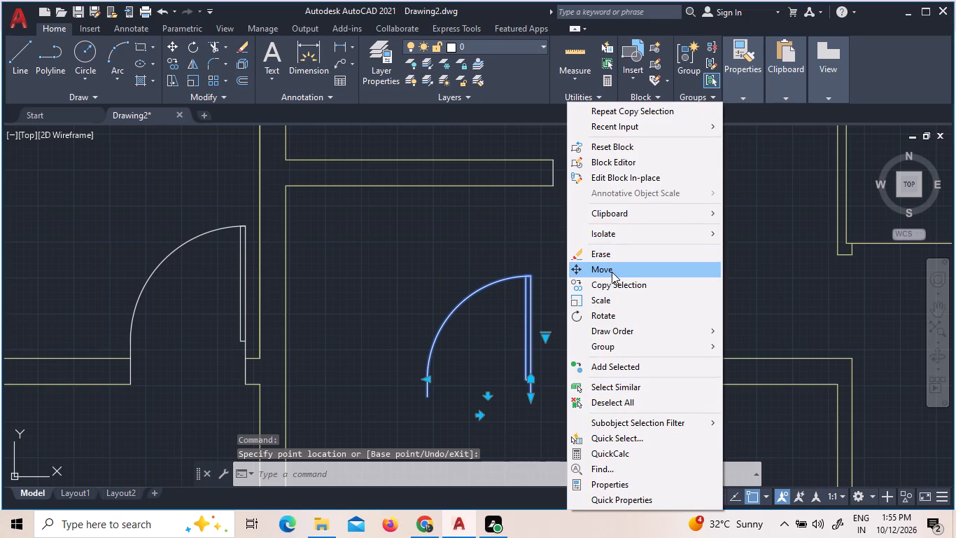
left_click(612, 273)
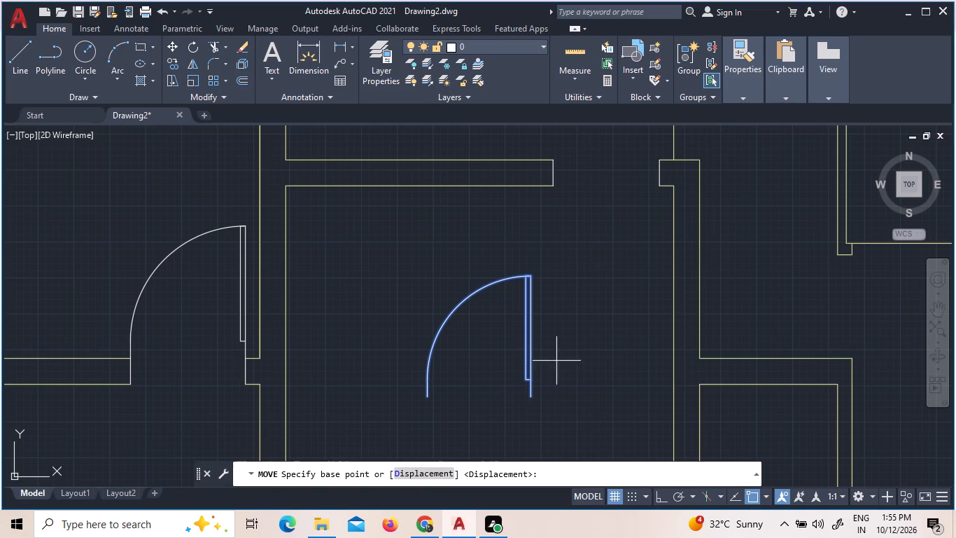
left_click(532, 399)
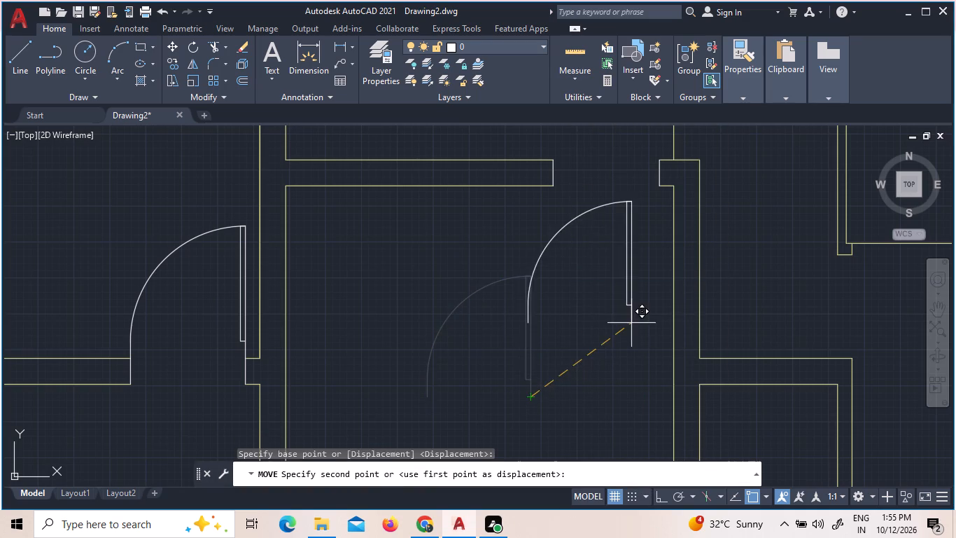
scroll(631, 323, "down", 3)
scroll(640, 286, "up", 4)
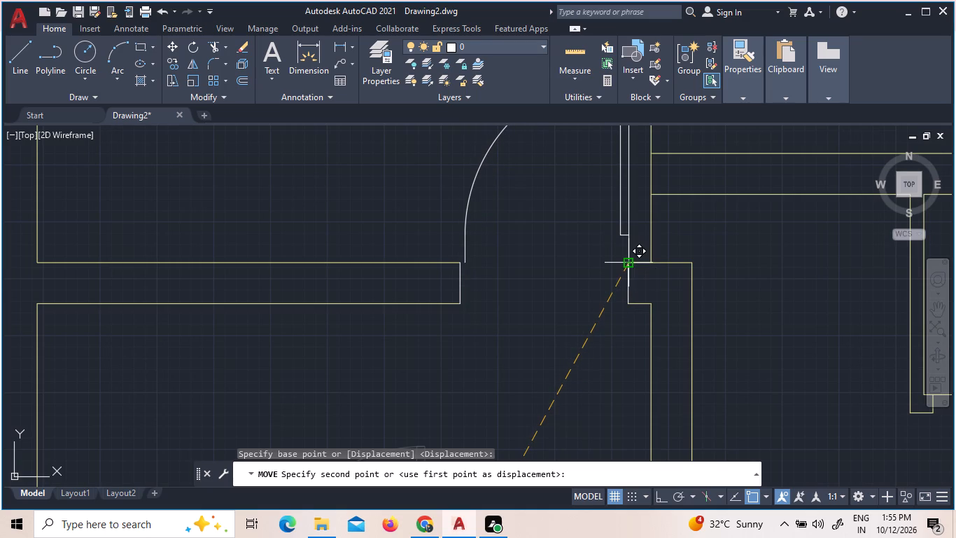
scroll(626, 263, "up", 2)
left_click(626, 263)
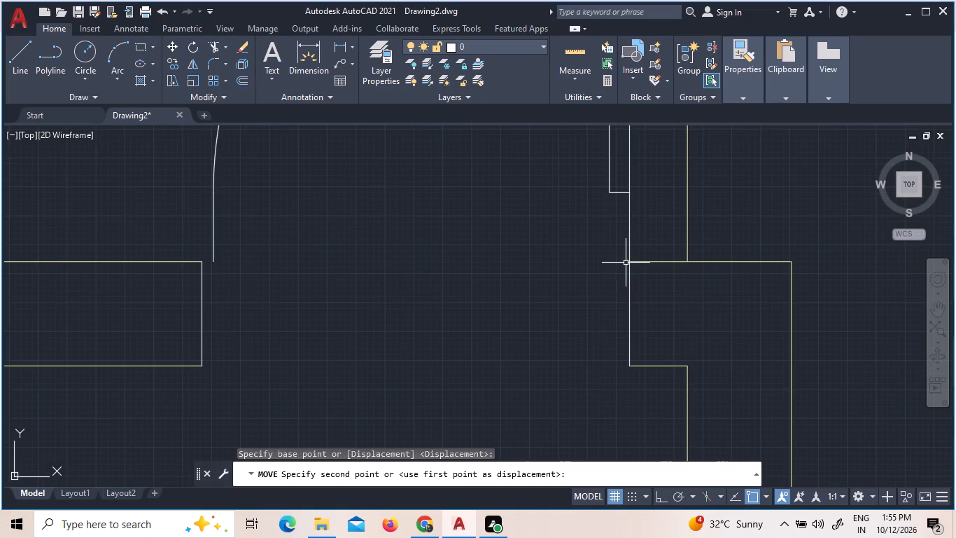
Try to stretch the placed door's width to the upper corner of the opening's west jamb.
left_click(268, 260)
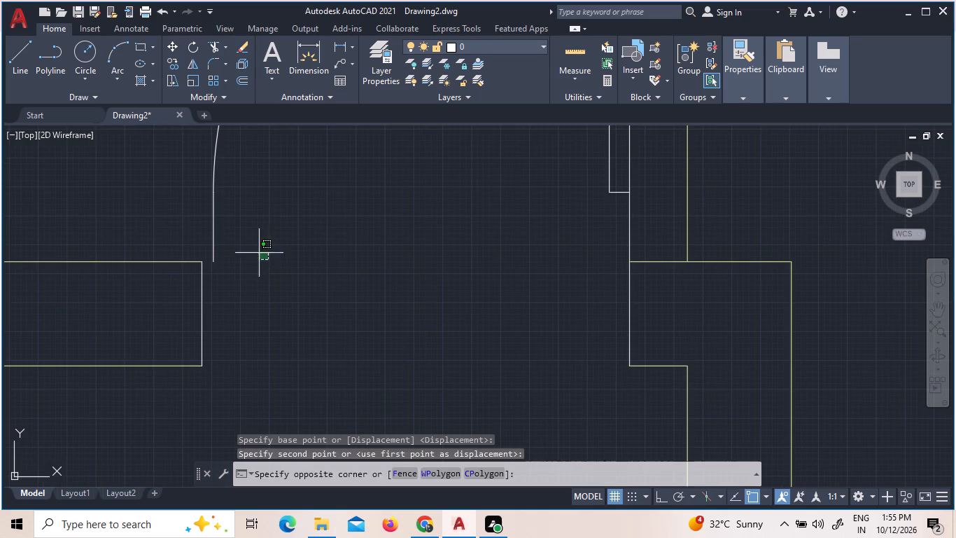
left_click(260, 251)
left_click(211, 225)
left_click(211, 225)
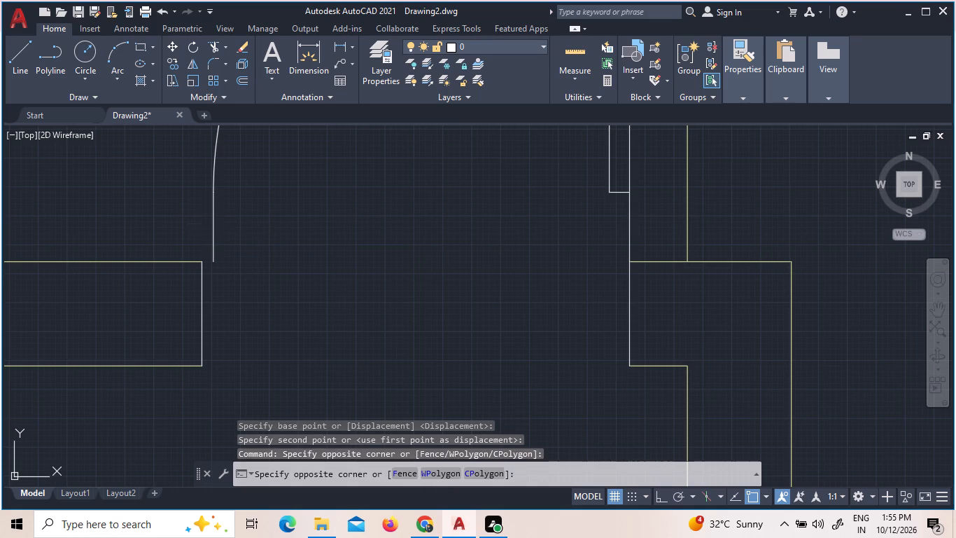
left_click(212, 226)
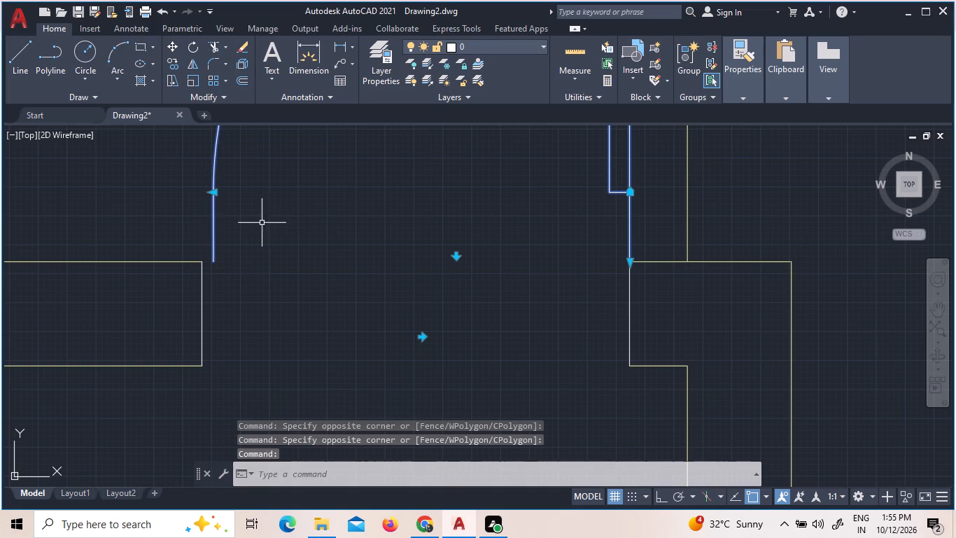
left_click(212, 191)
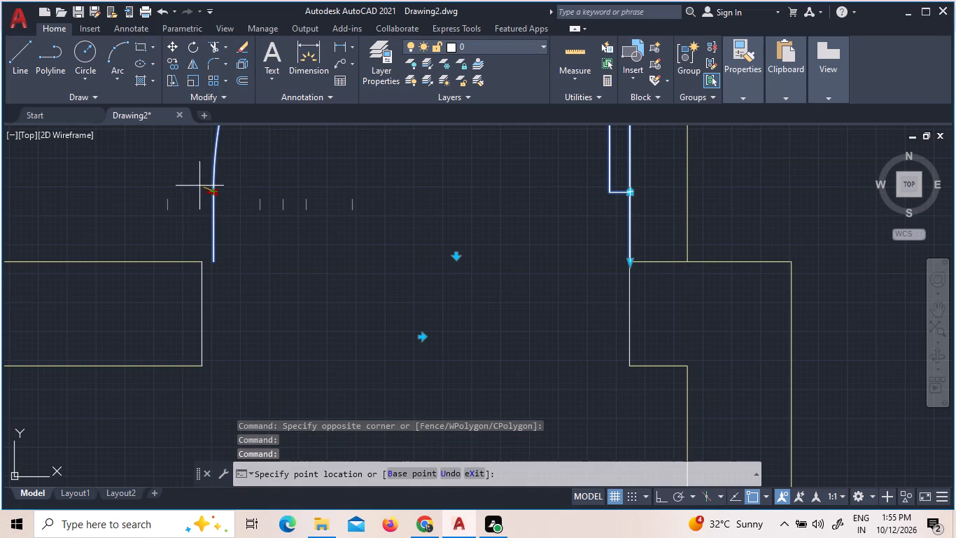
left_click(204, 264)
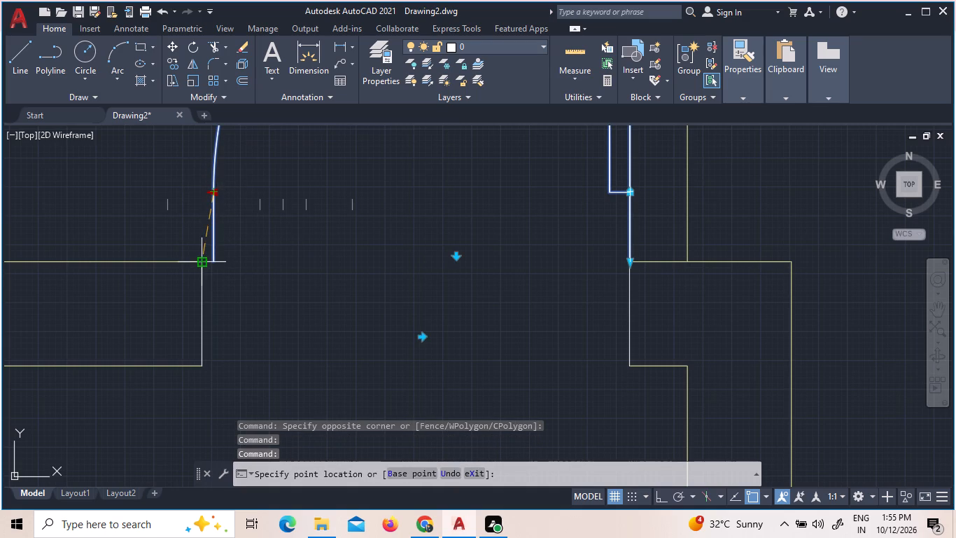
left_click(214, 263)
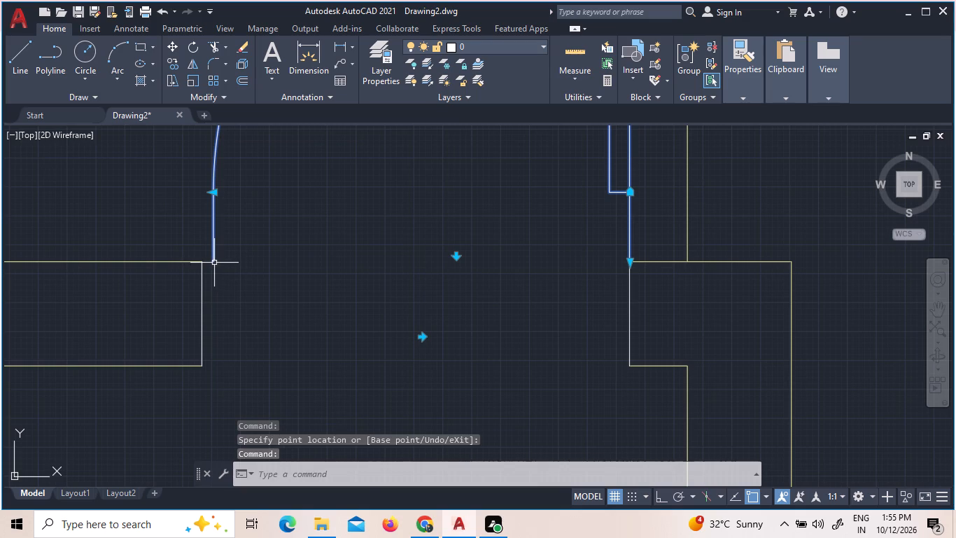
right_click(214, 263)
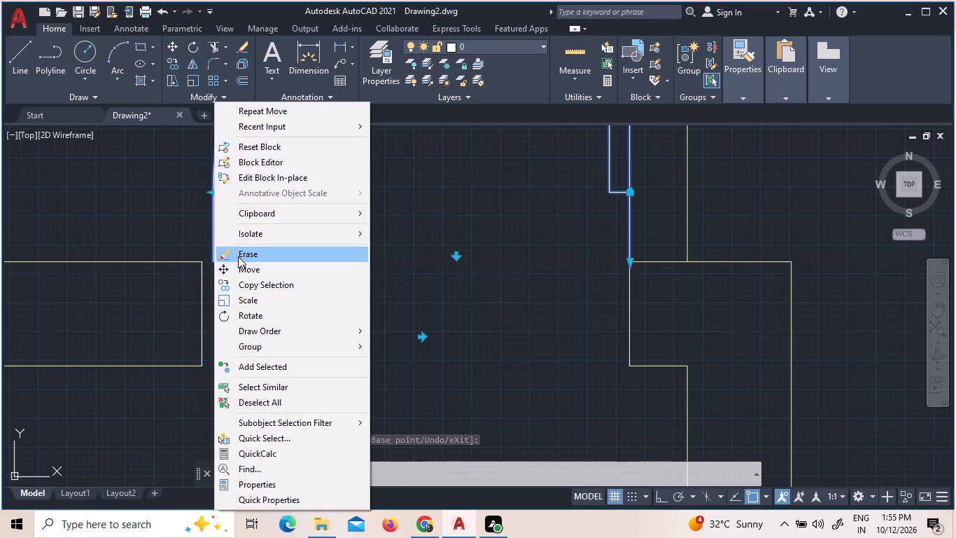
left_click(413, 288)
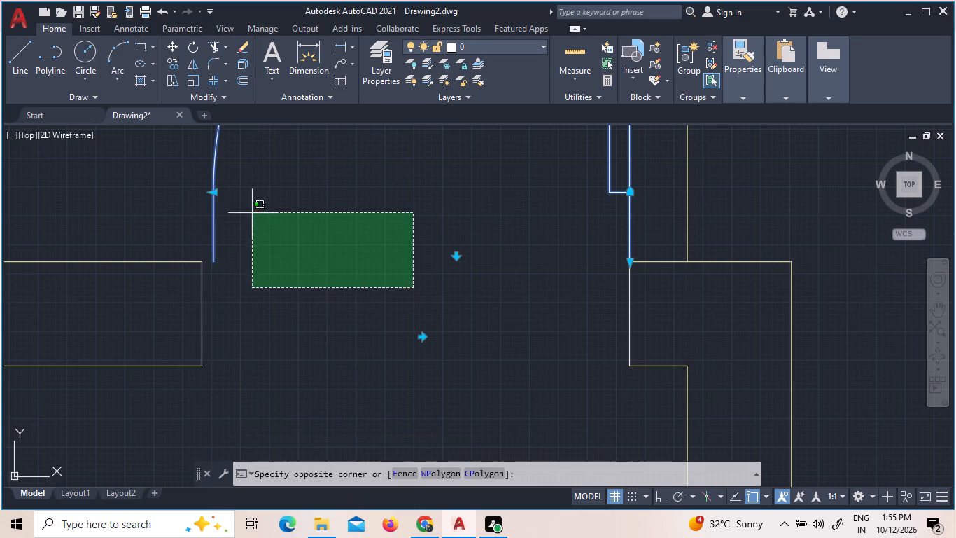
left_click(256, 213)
Widen the placed door westward by one size increment, past the opening's west jamb.
left_click(216, 193)
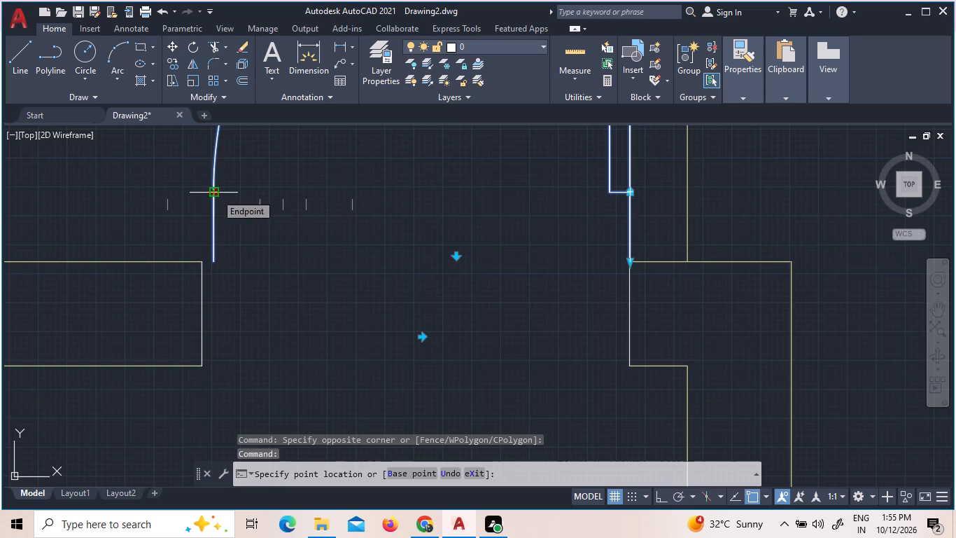
left_click(216, 193)
left_click(216, 193)
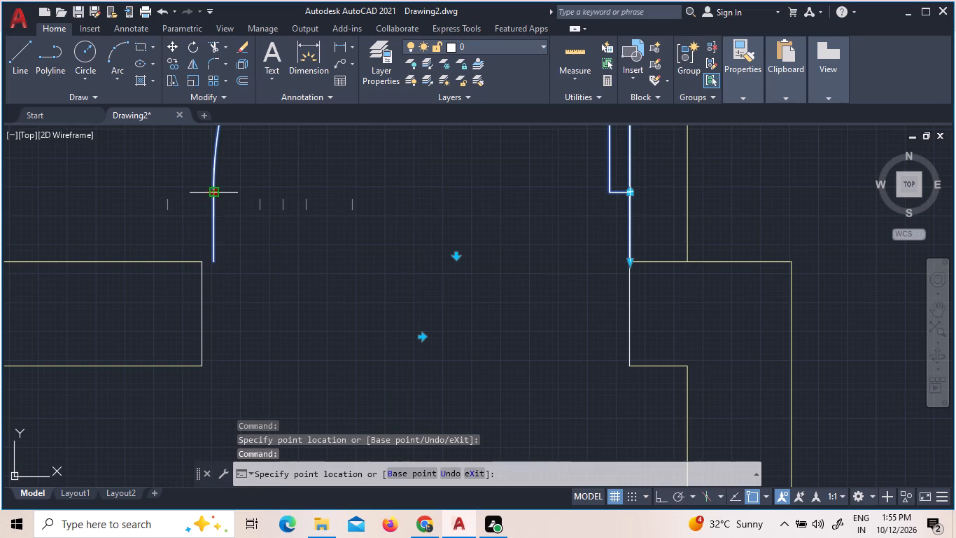
left_click(216, 193)
left_click(214, 190)
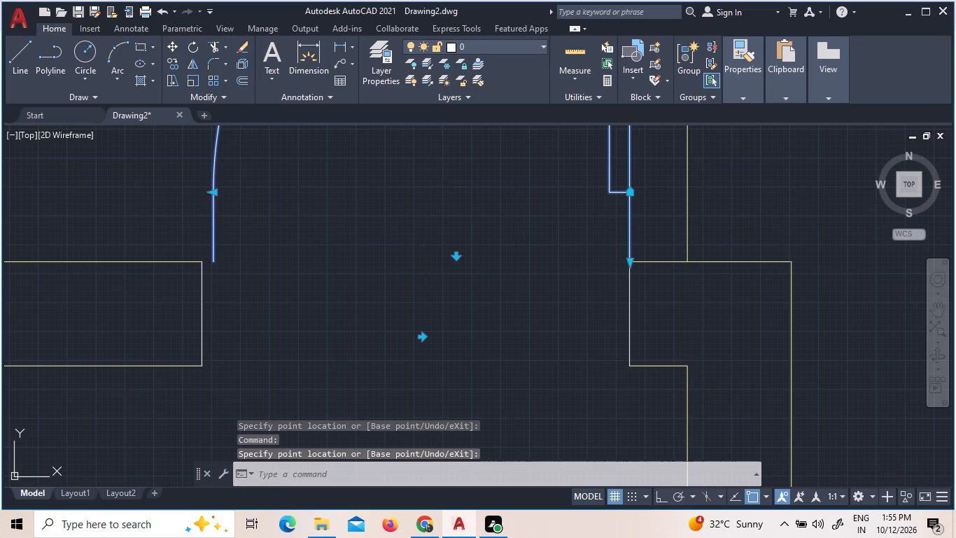
left_click(176, 202)
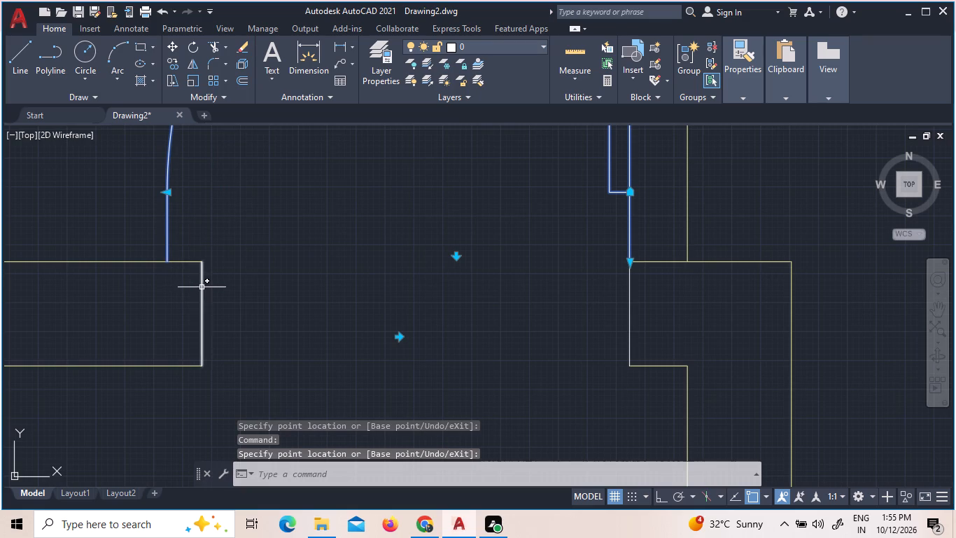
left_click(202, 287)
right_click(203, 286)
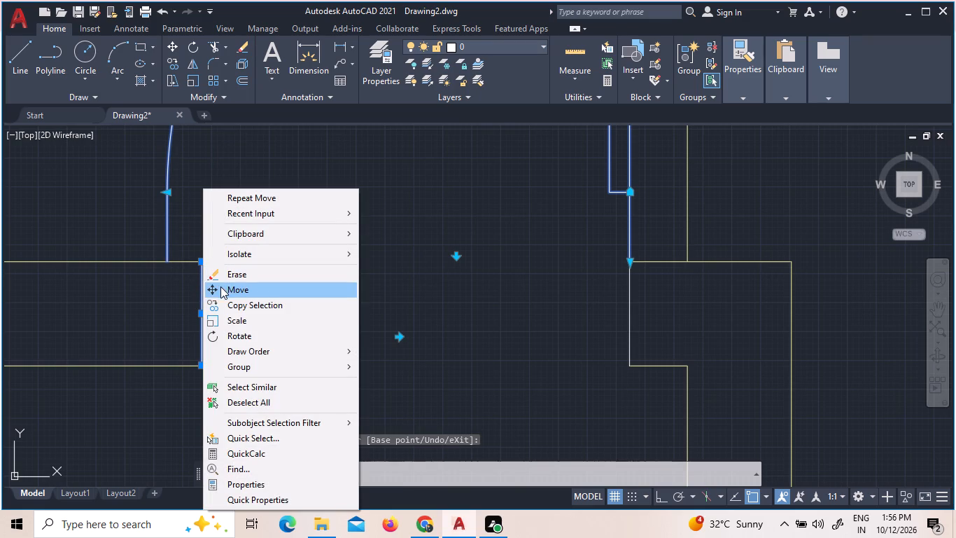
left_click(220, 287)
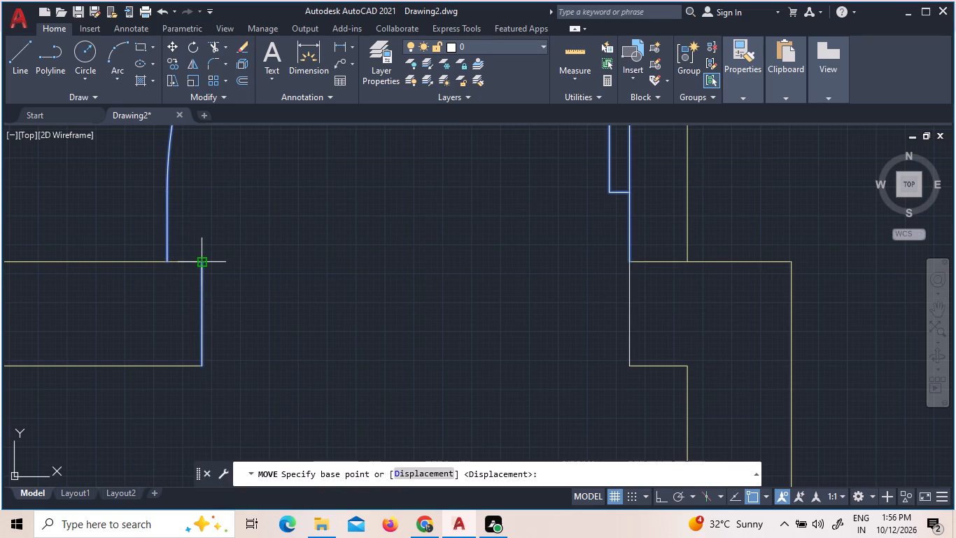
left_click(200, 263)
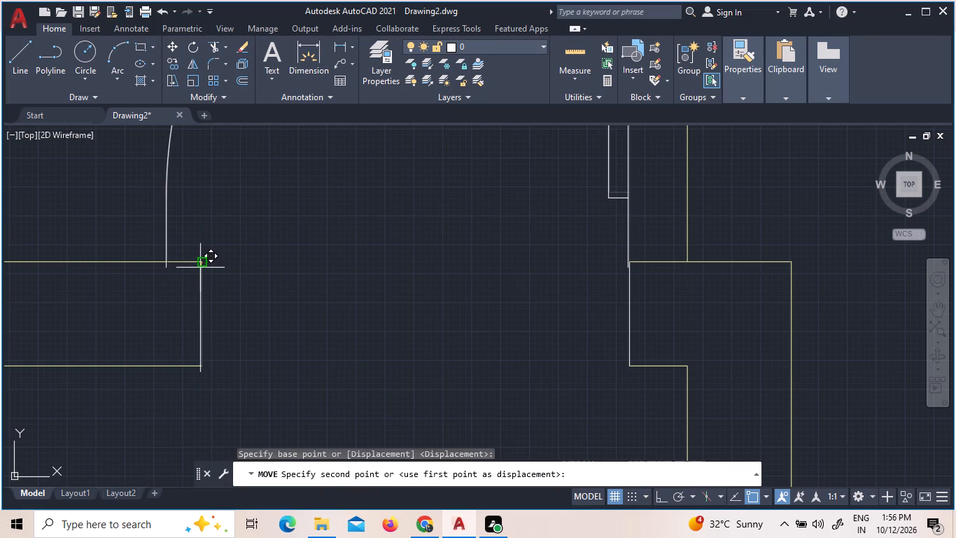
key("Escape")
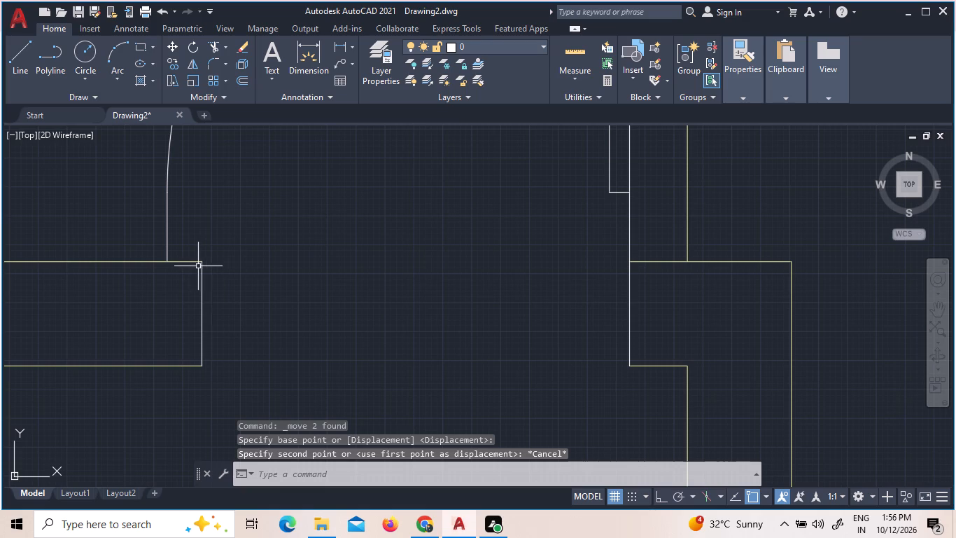
Move the opening's west jamb line west so its upper end meets the door's lower west end.
left_click(204, 271)
right_click(204, 271)
left_click(225, 276)
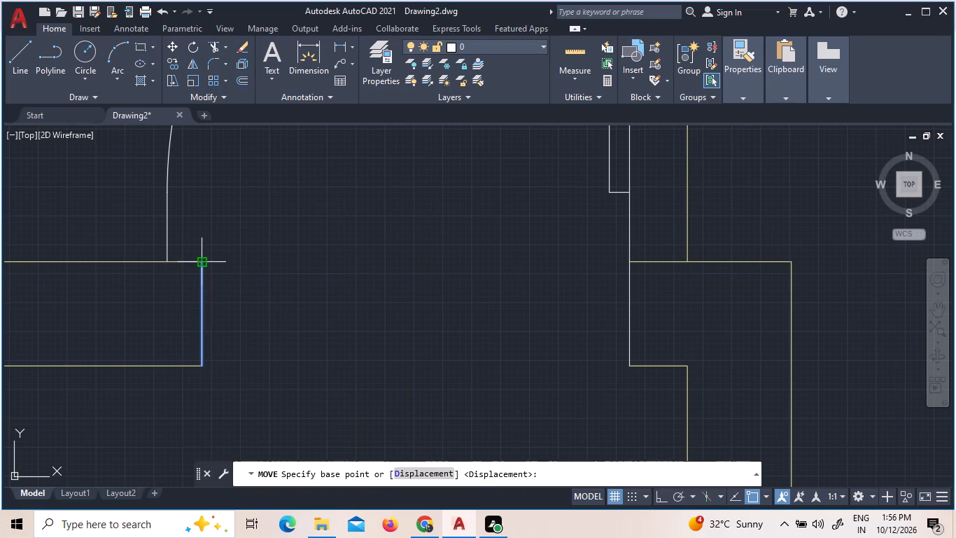
left_click(198, 263)
left_click(168, 262)
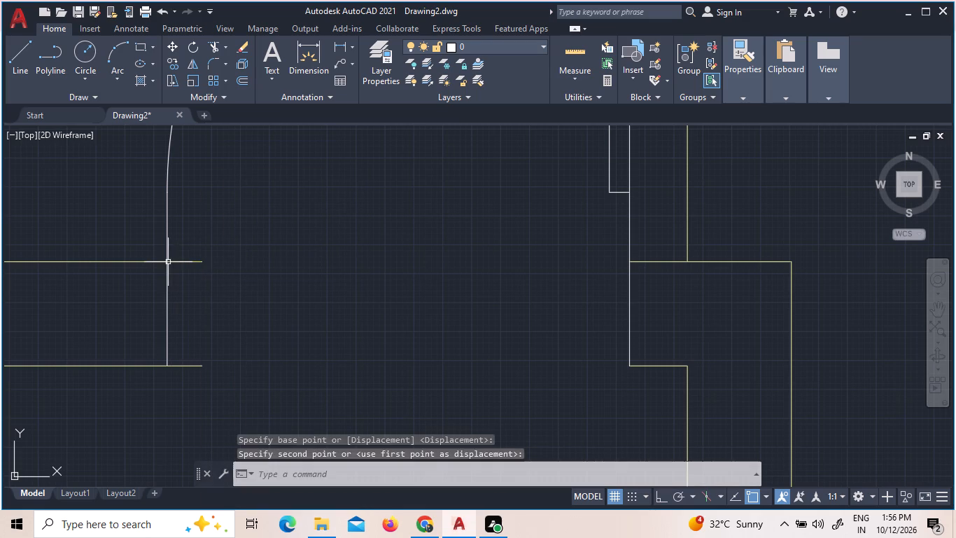
key("Escape")
Examine the corner where the door's hinge side, the east jamb and the wall's upper line meet.
scroll(637, 245, "up", 3)
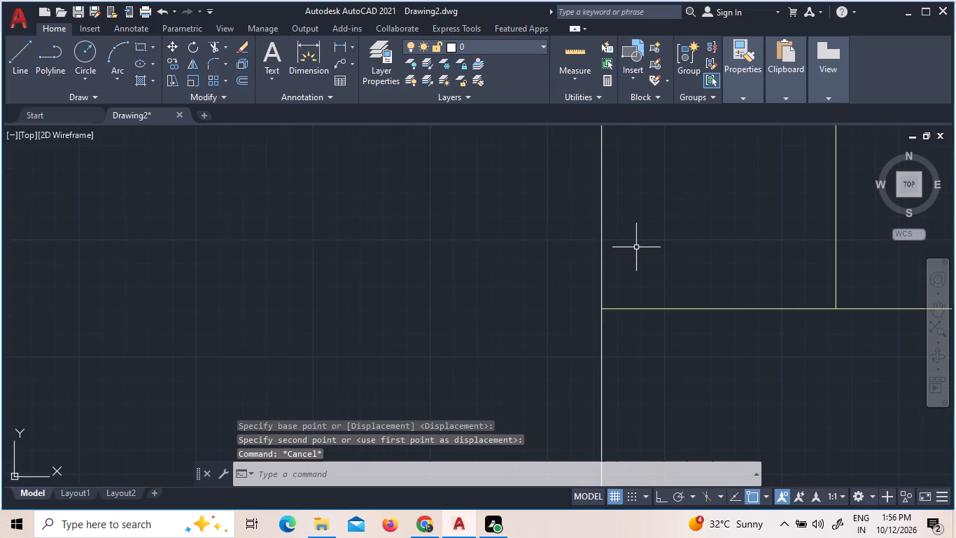
scroll(602, 326, "up", 5)
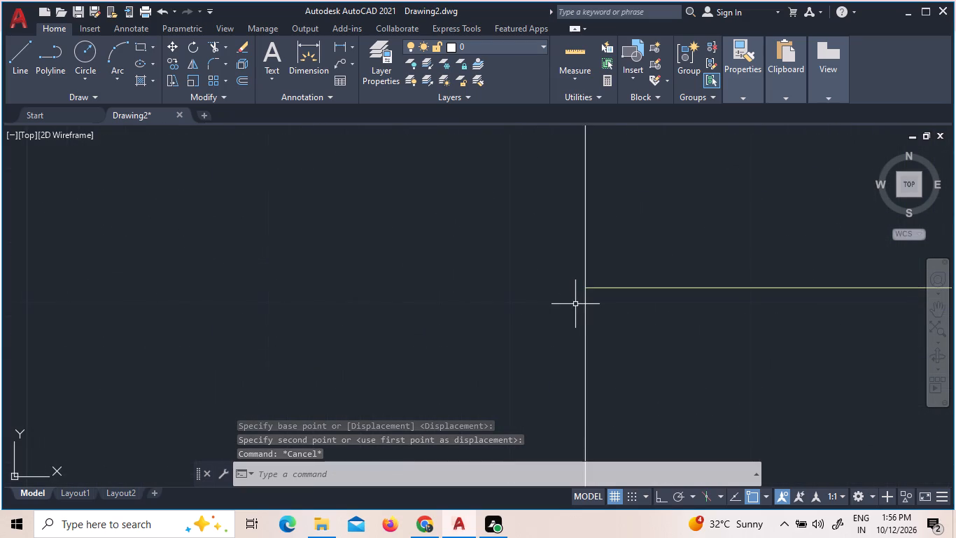
scroll(585, 299, "up", 4)
scroll(570, 244, "up", 1)
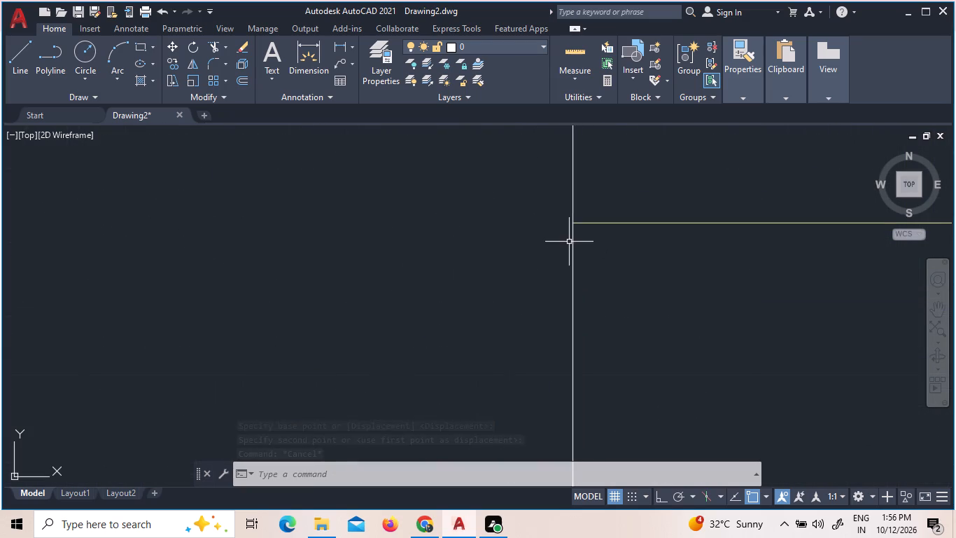
scroll(569, 242, "up", 2)
scroll(569, 242, "down", 10)
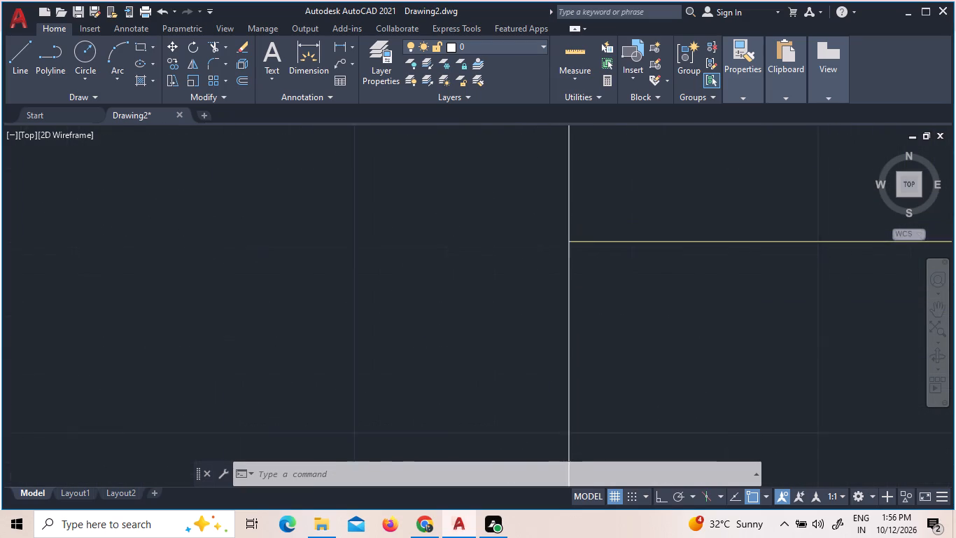
Trim the two wall line ends that project past the door opening's west jamb into the opening.
scroll(569, 242, "down", 7)
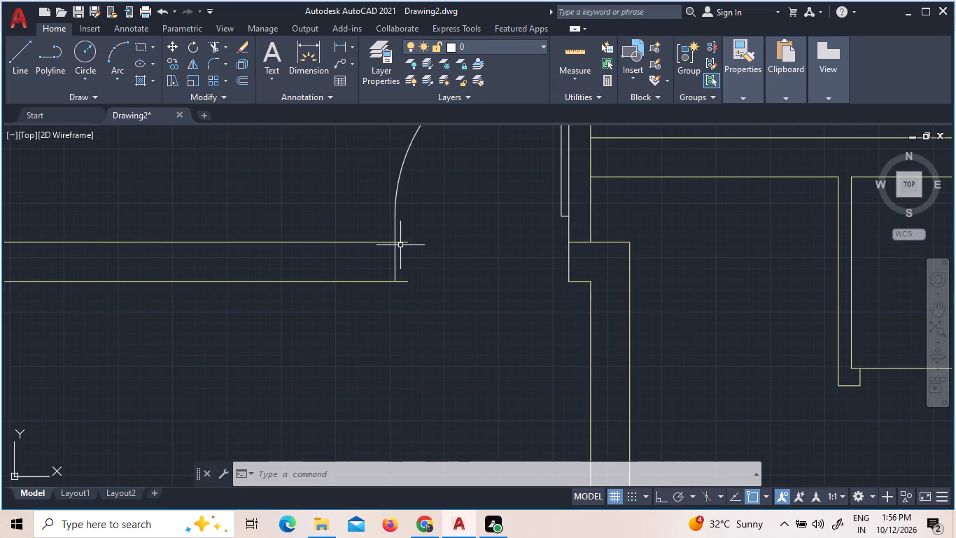
key("t")
key("r")
key("space")
key("space")
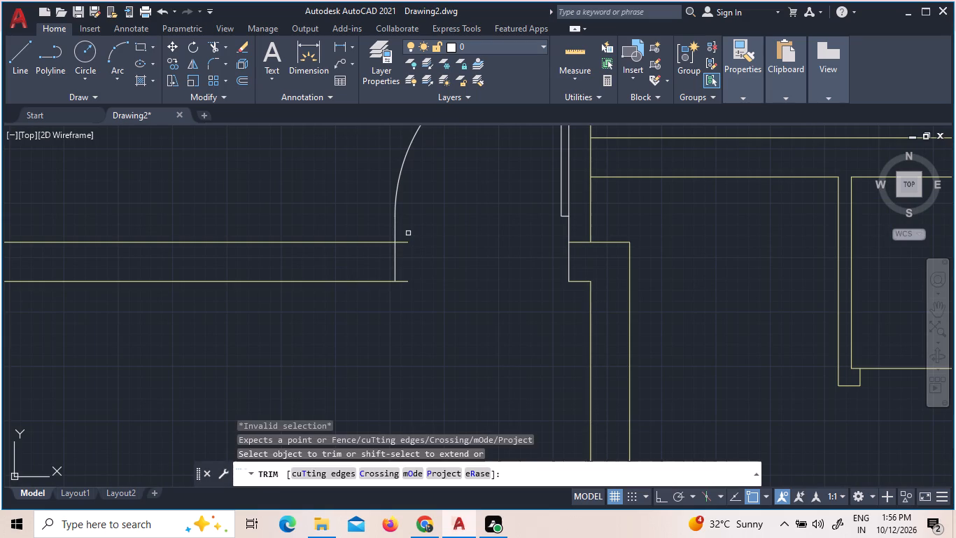
left_click(400, 242)
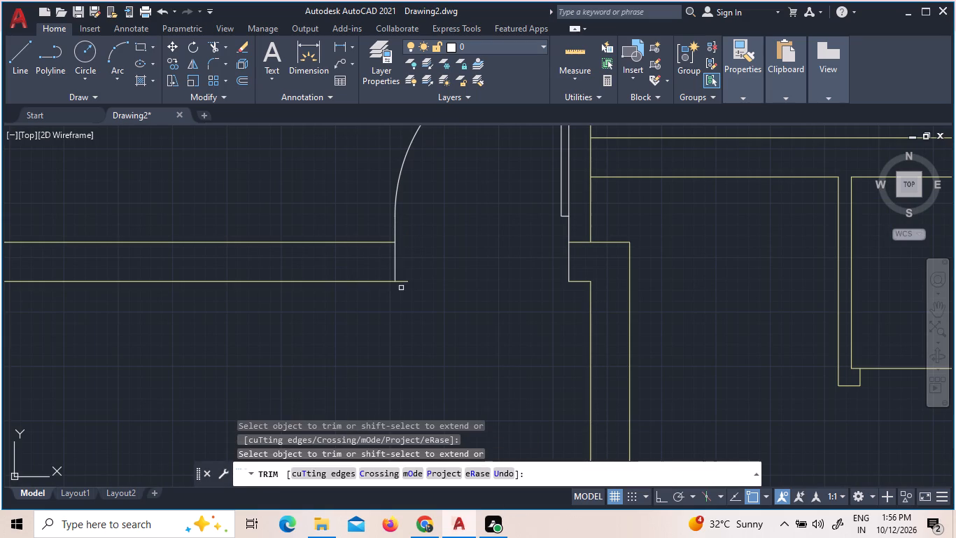
left_click(403, 282)
Draw a 5" line straight up from the northwest corner of the small rectangle at the northeast room's southwest wall corner.
scroll(447, 290, "down", 5)
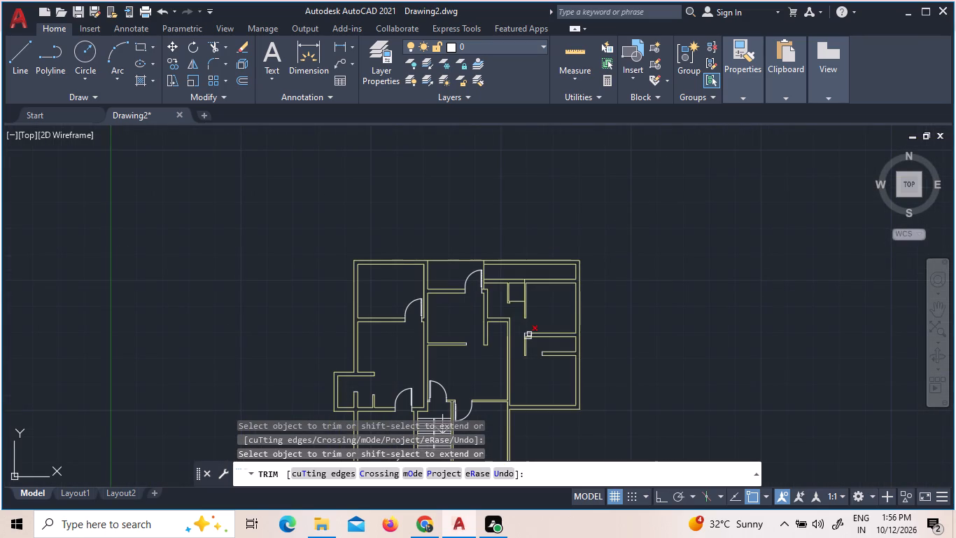
scroll(481, 283, "up", 1)
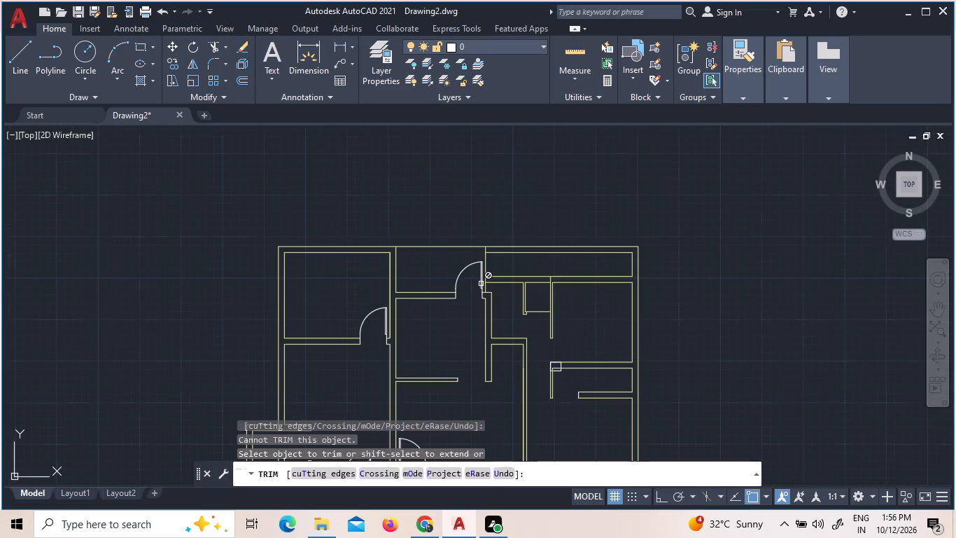
scroll(575, 343, "up", 2)
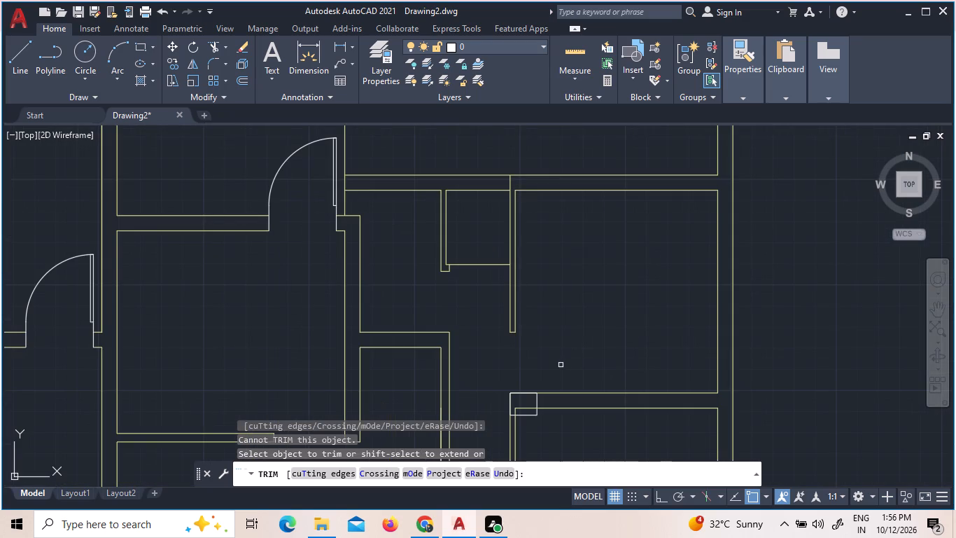
scroll(540, 403, "up", 1)
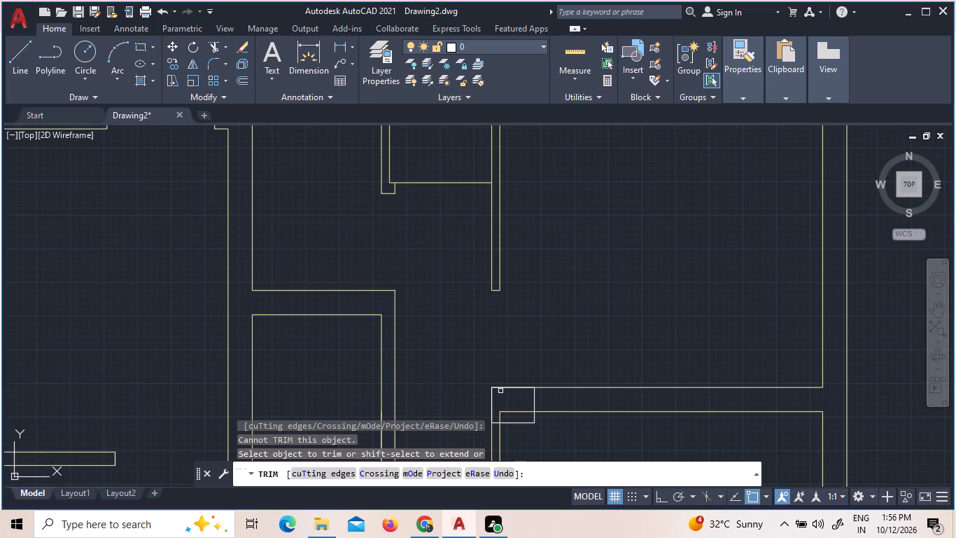
key("Escape")
scroll(501, 387, "up", 3)
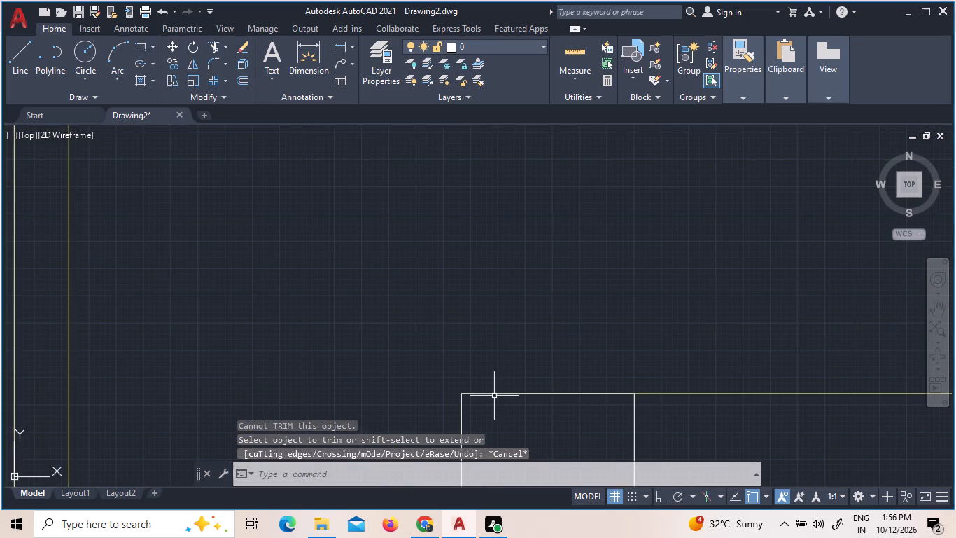
left_click(495, 396)
key("Escape")
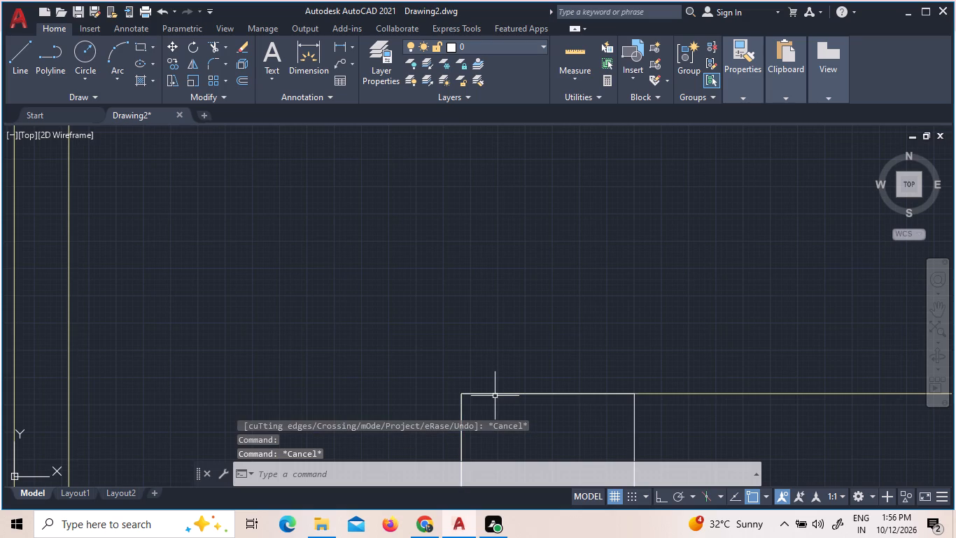
key("l")
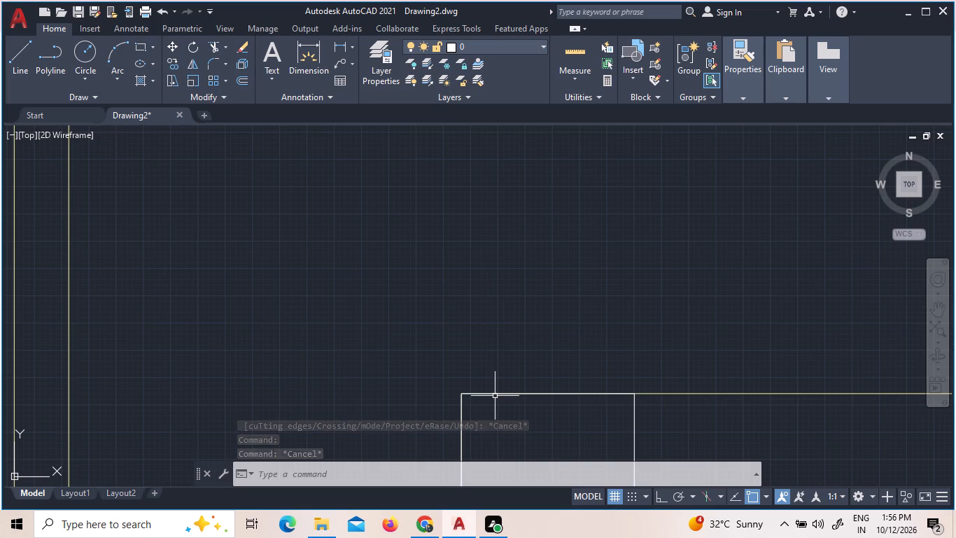
key("Return")
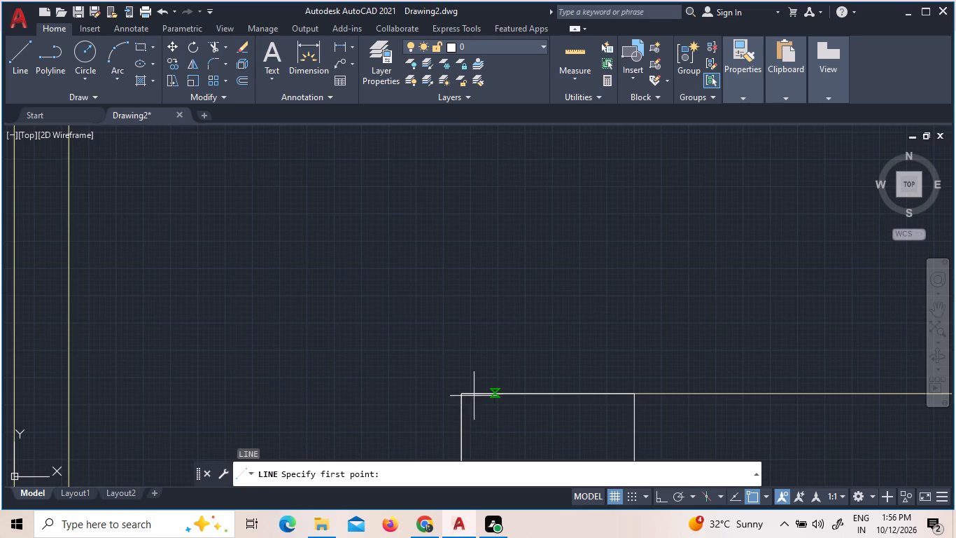
left_click(462, 396)
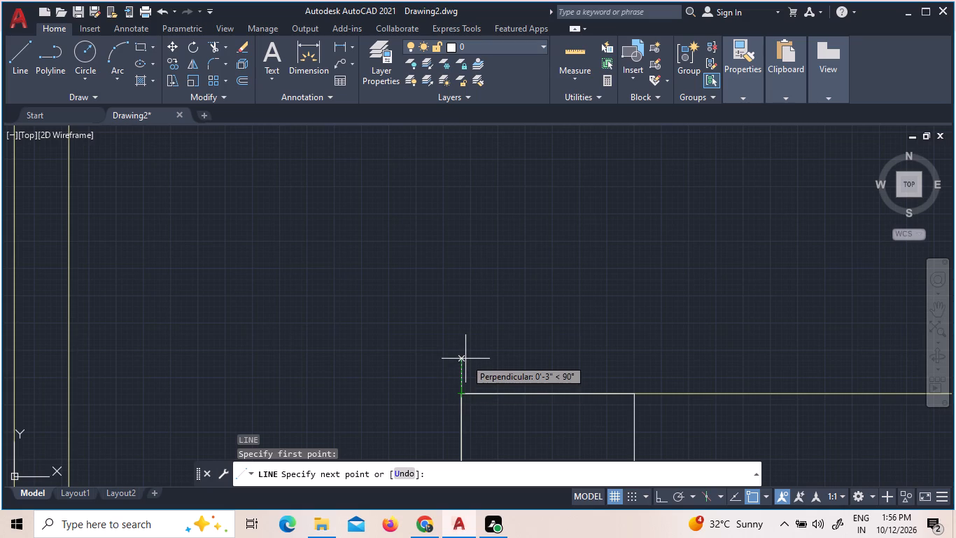
type("5\"")
key("Return")
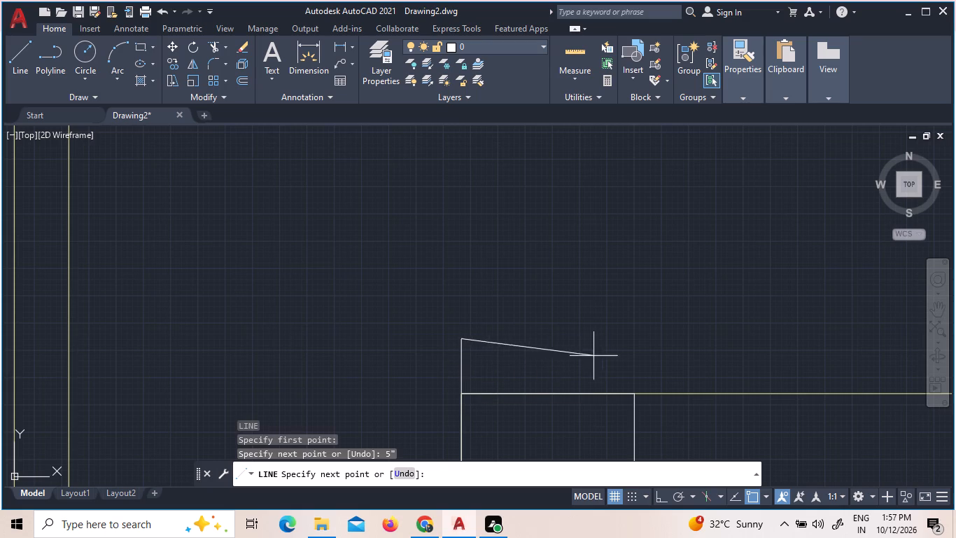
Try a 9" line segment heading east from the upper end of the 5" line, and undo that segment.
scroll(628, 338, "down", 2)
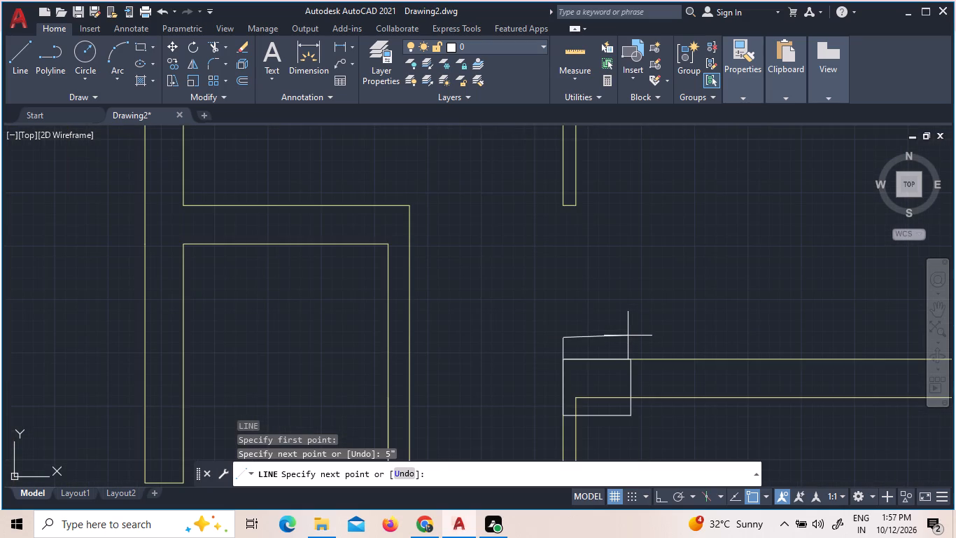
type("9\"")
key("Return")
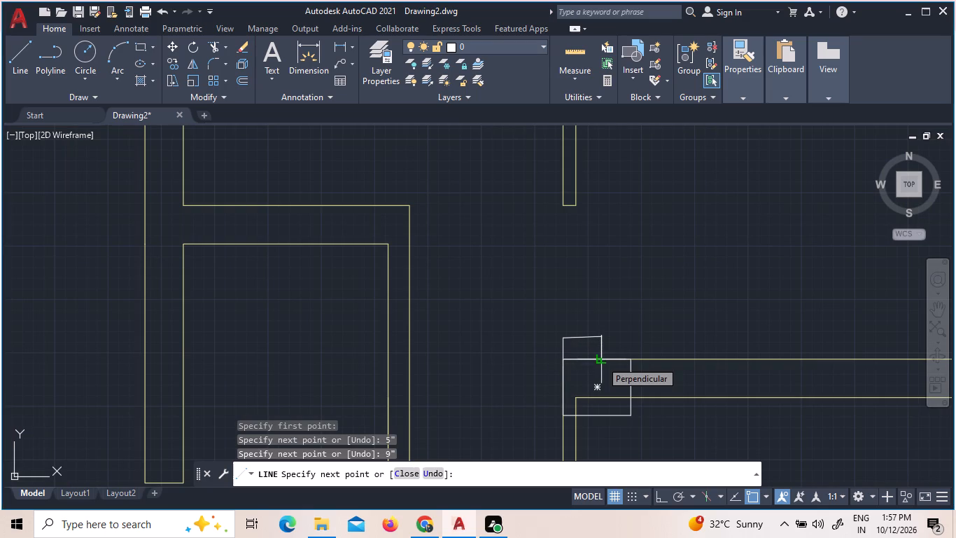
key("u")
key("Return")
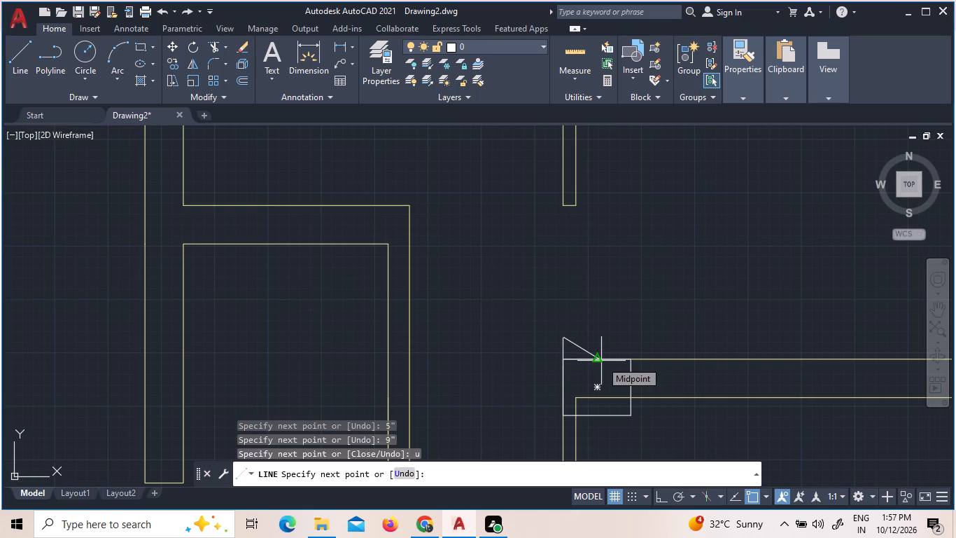
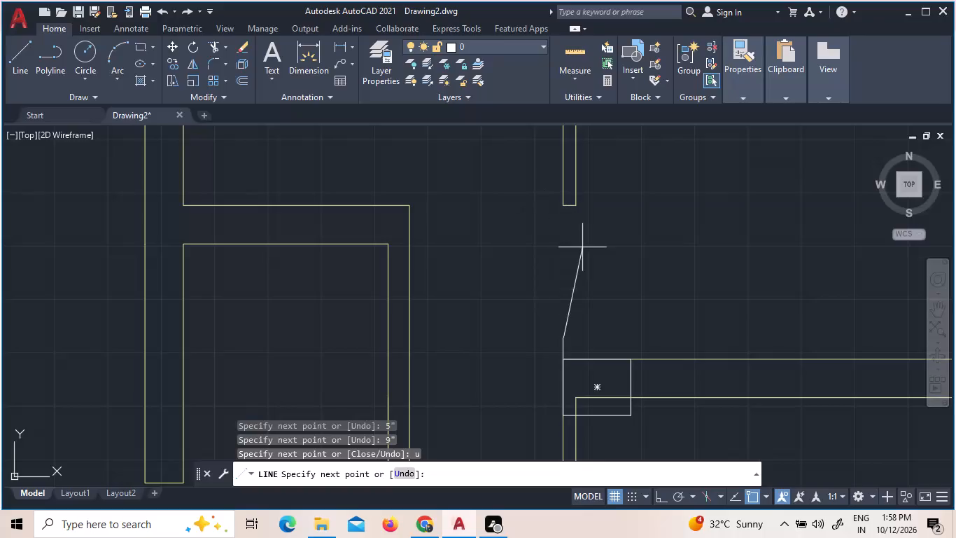
Turn on Ortho and draw a 4" horizontal segment rightward from the upper end of the 5" vertical line at the wall corner.
scroll(568, 357, "up", 3)
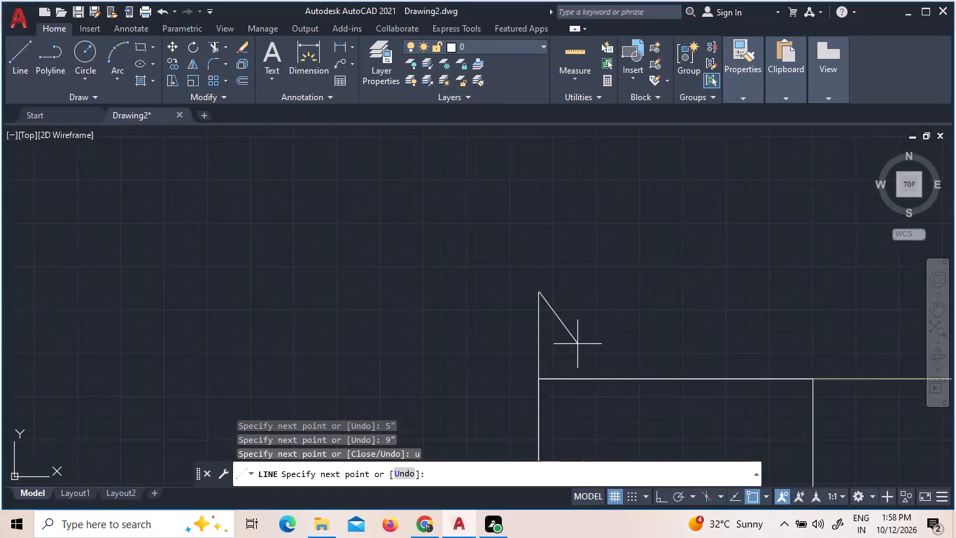
scroll(577, 344, "up", 1)
scroll(516, 262, "up", 4)
scroll(628, 260, "down", 9)
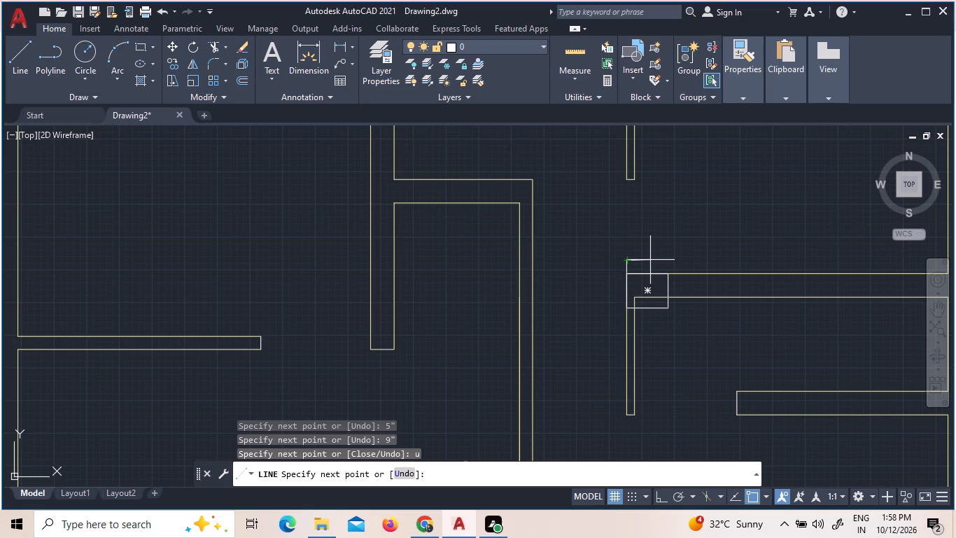
scroll(650, 256, "up", 2)
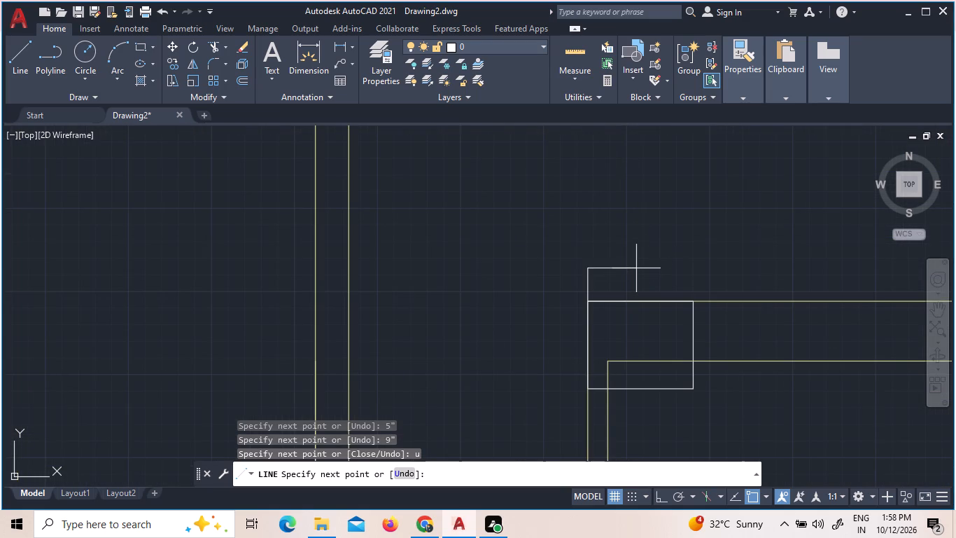
key("F8")
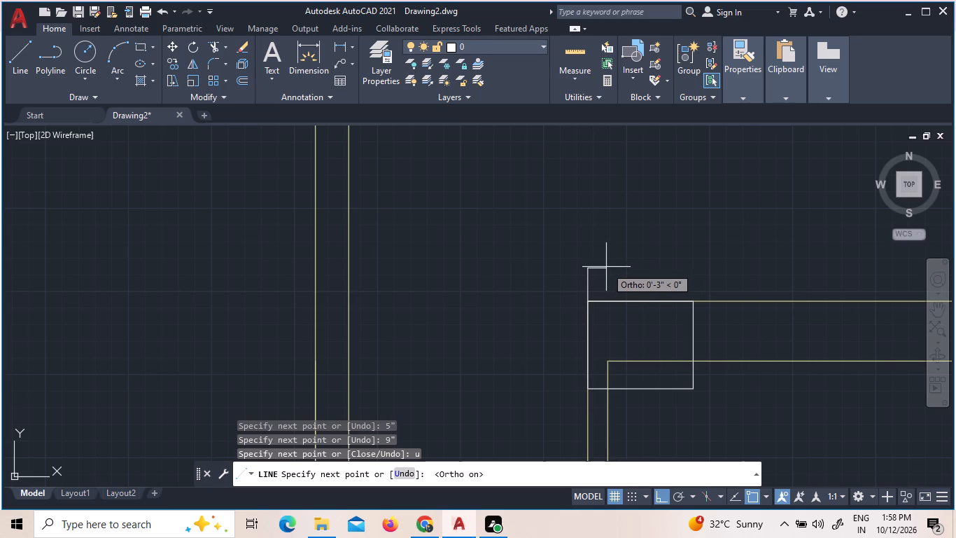
key("4")
key("shift+quotedbl")
key("Return")
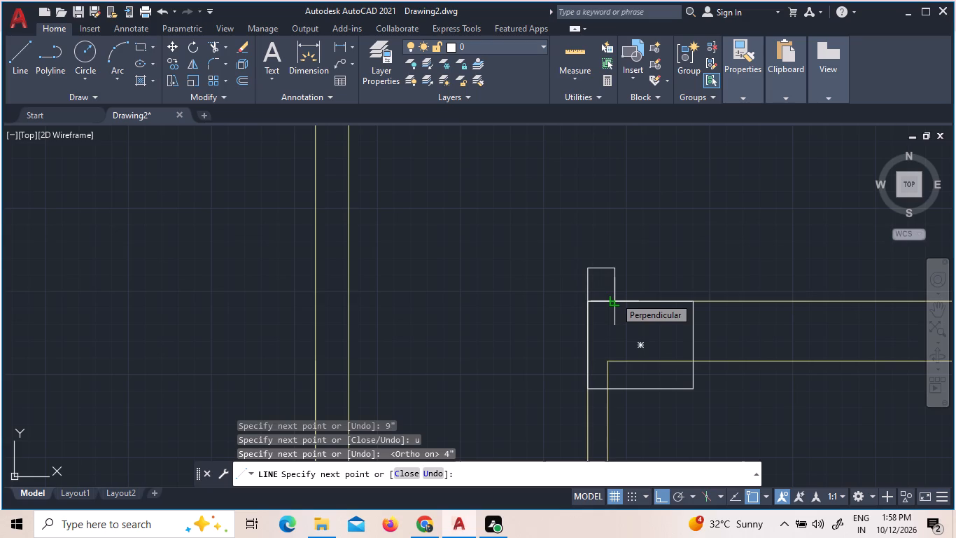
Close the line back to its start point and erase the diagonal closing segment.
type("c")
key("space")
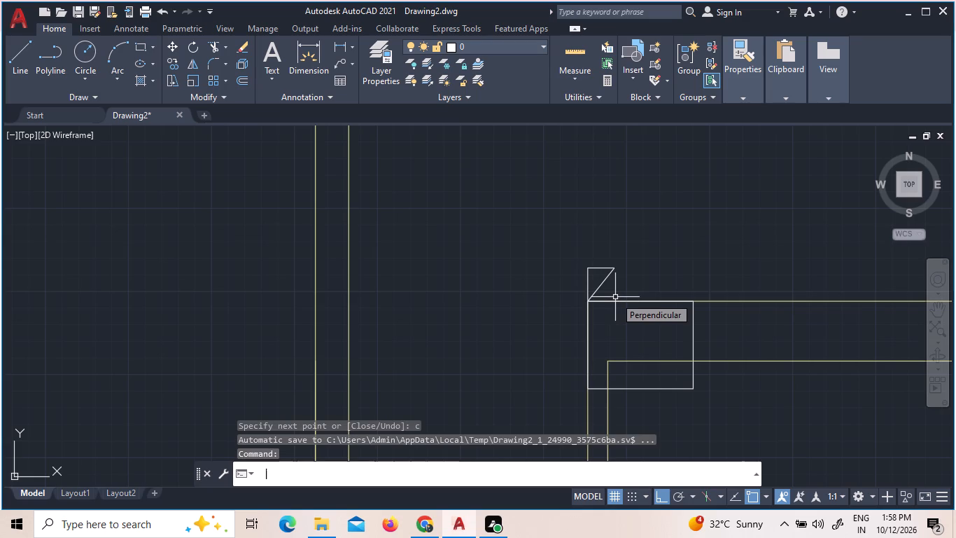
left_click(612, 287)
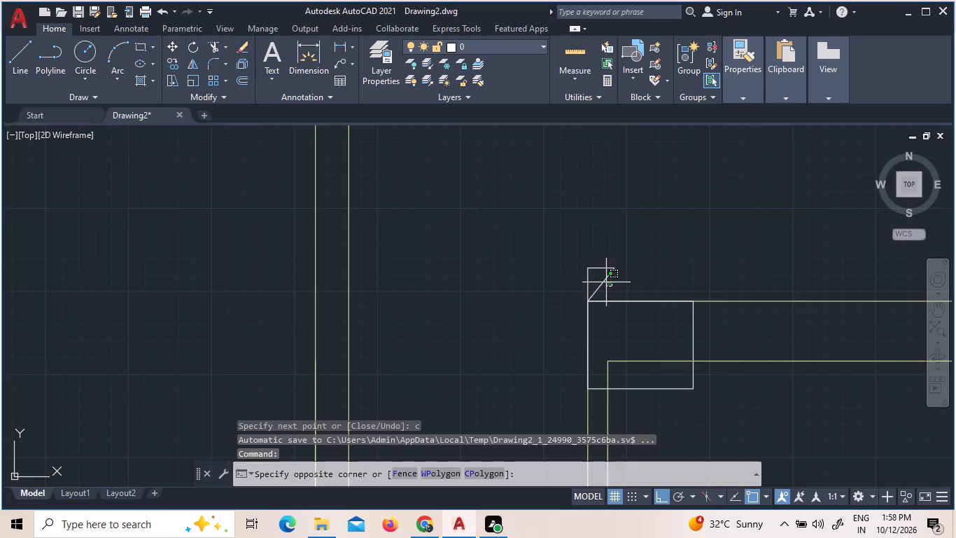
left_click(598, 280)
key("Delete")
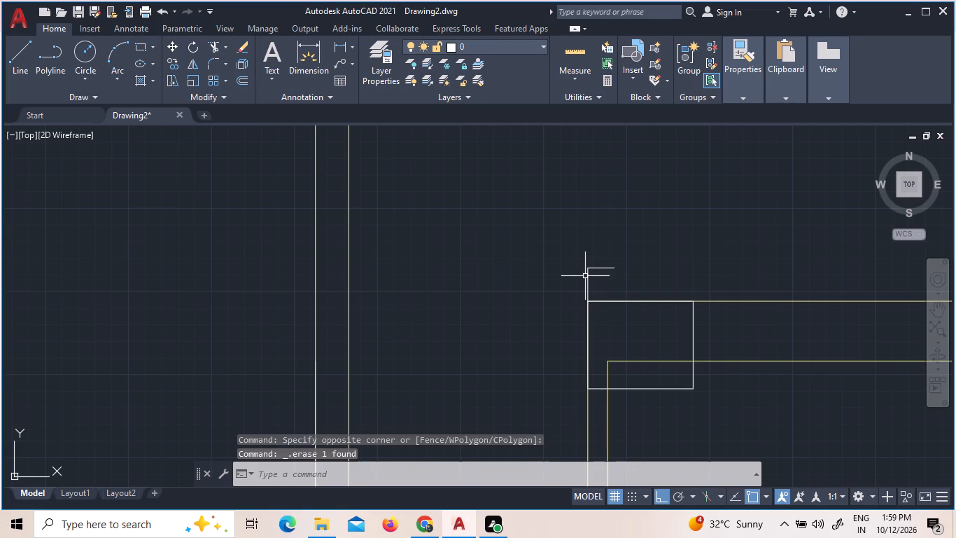
Draw a vertical line from the free end of the 4" segment down to the horizontal wall line, completing the door jamb.
left_click(22, 48)
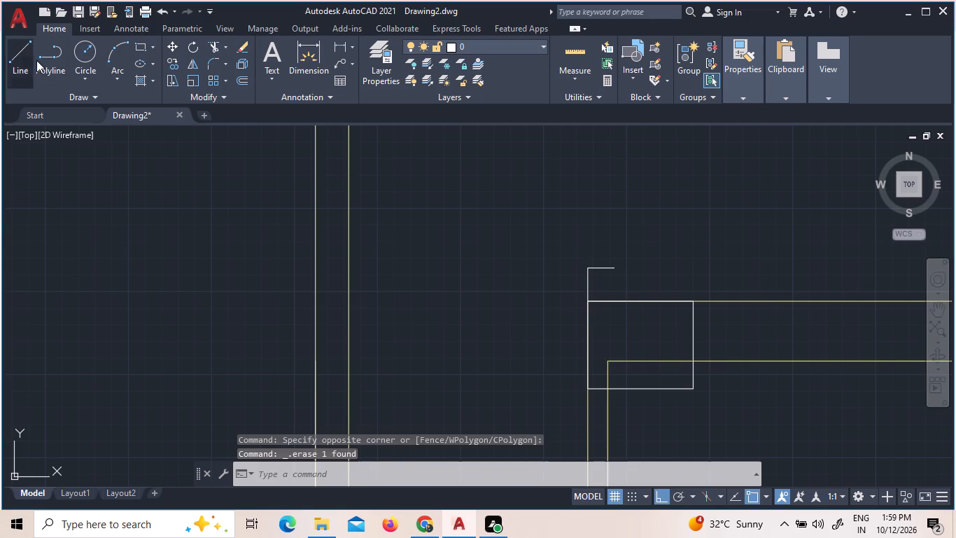
left_click(612, 268)
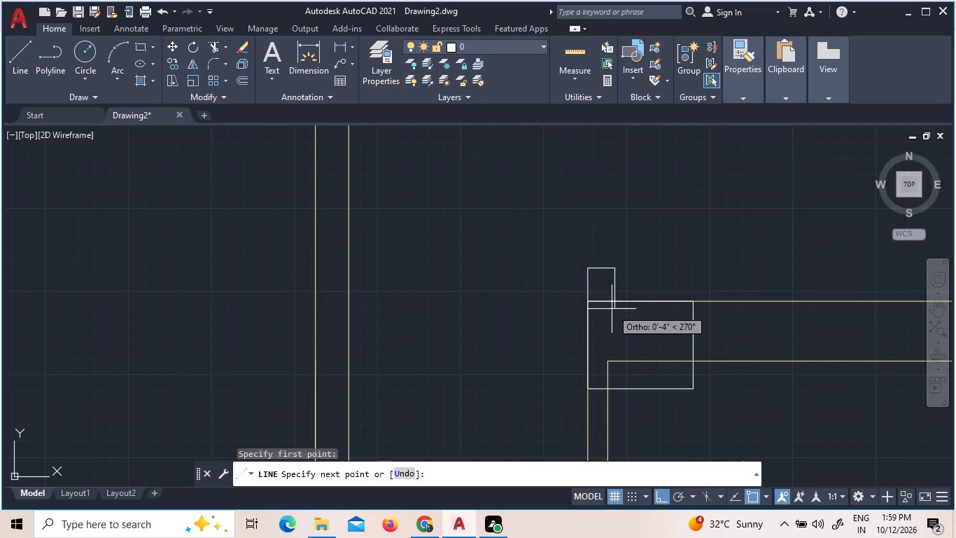
scroll(616, 296, "up", 4)
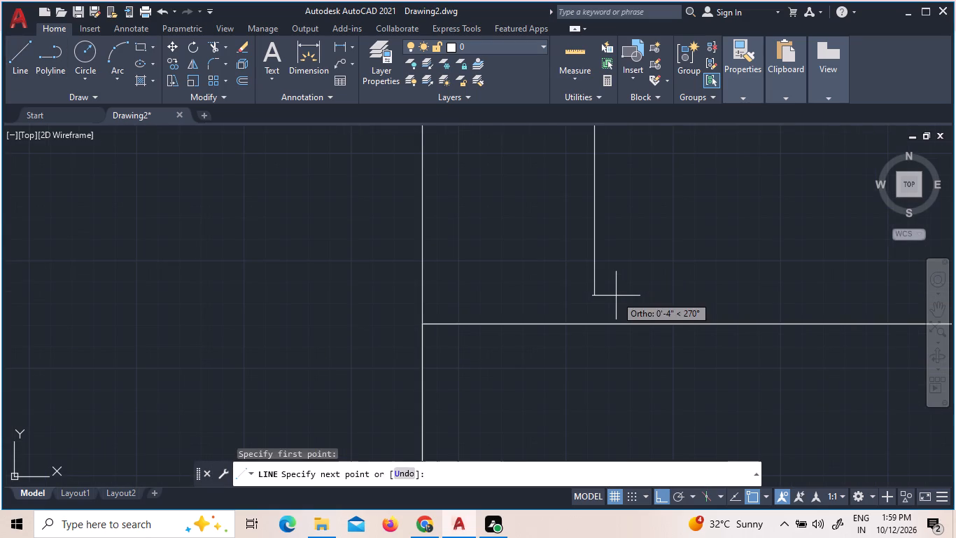
left_click(592, 319)
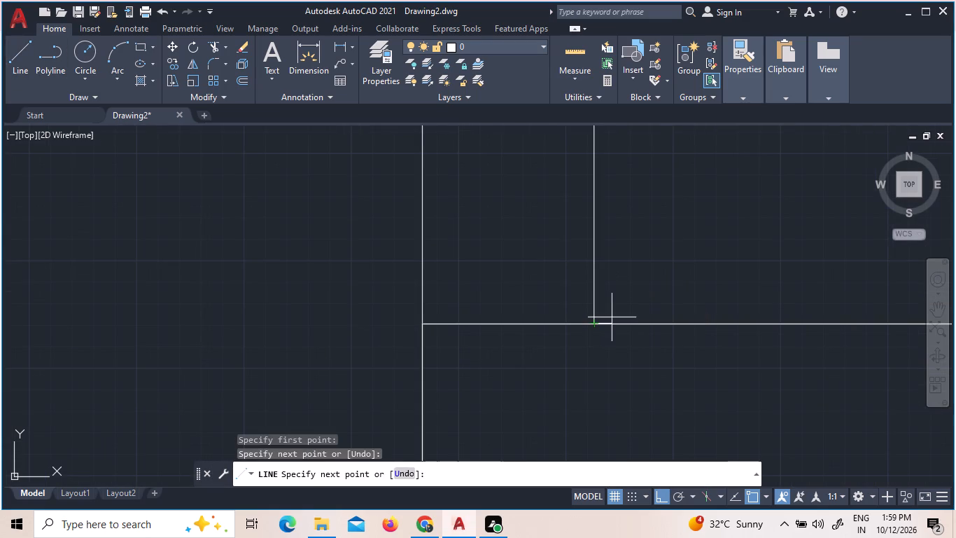
scroll(640, 273, "down", 6)
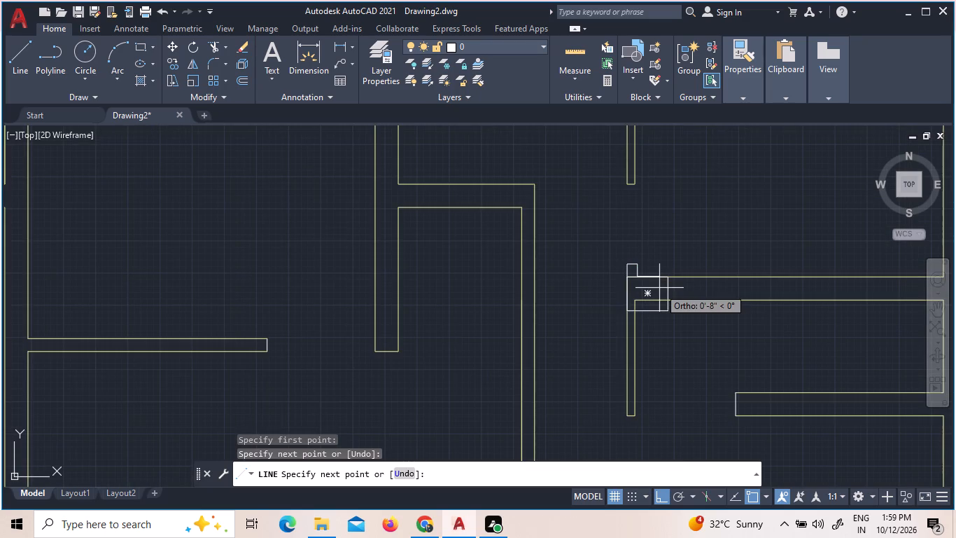
key("Escape")
Measure the small jamb at the wall corner with the Quick measure tool.
left_click(635, 273)
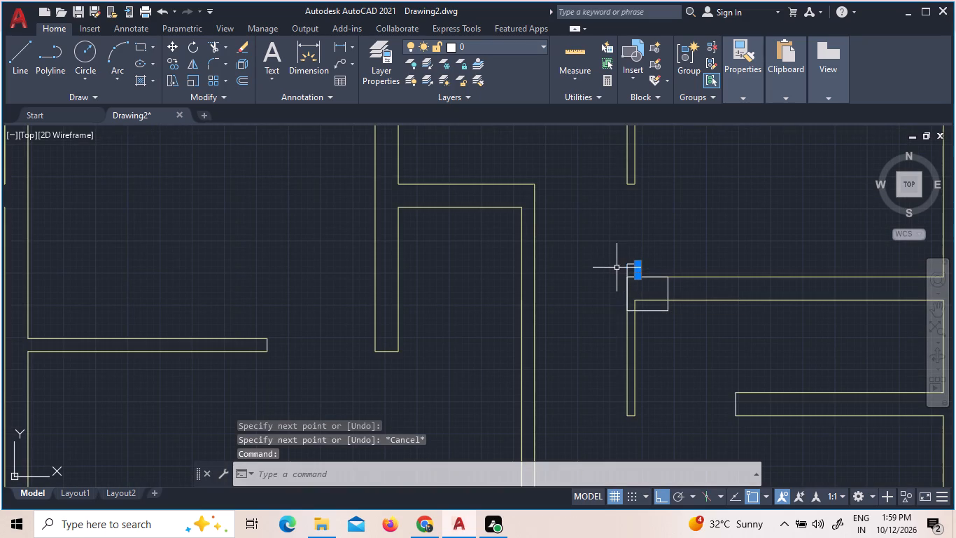
scroll(628, 275, "up", 3)
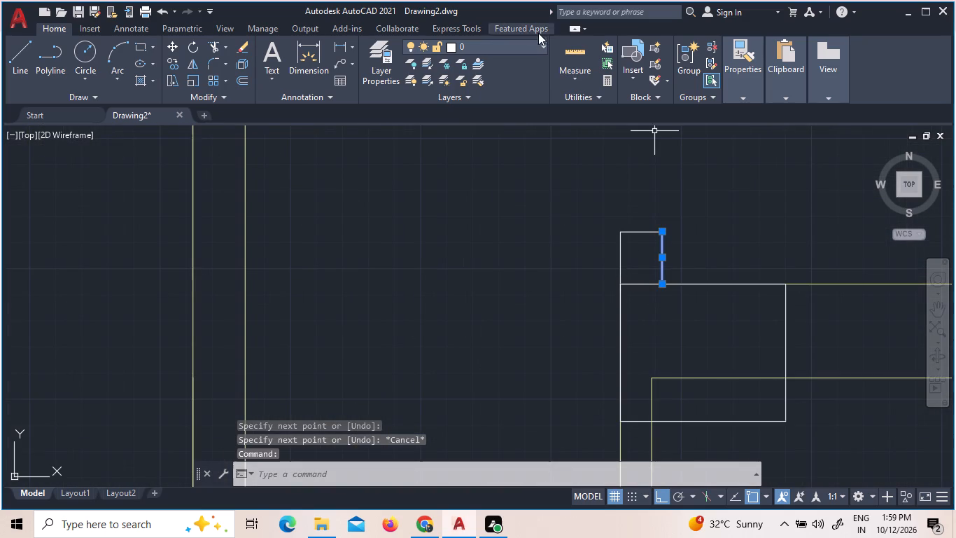
left_click(584, 60)
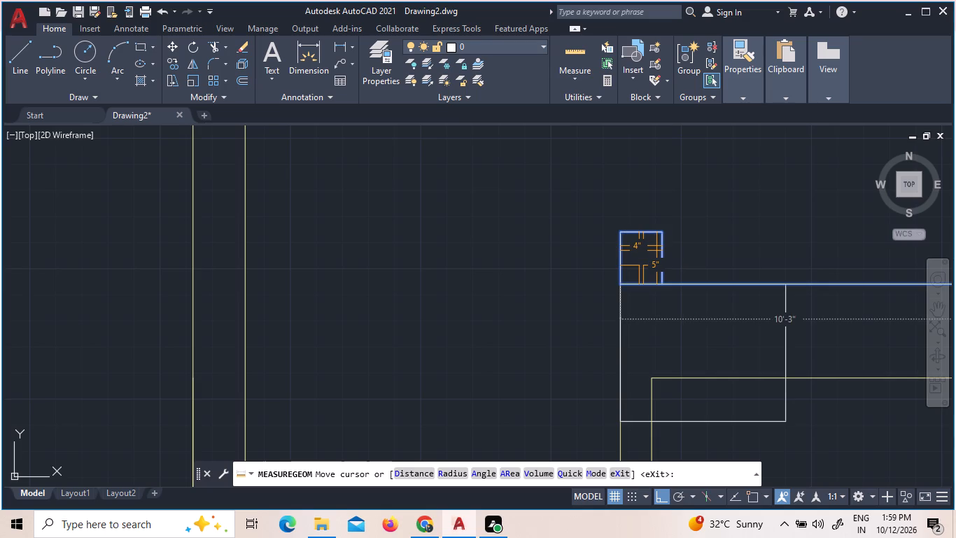
scroll(656, 243, "down", 2)
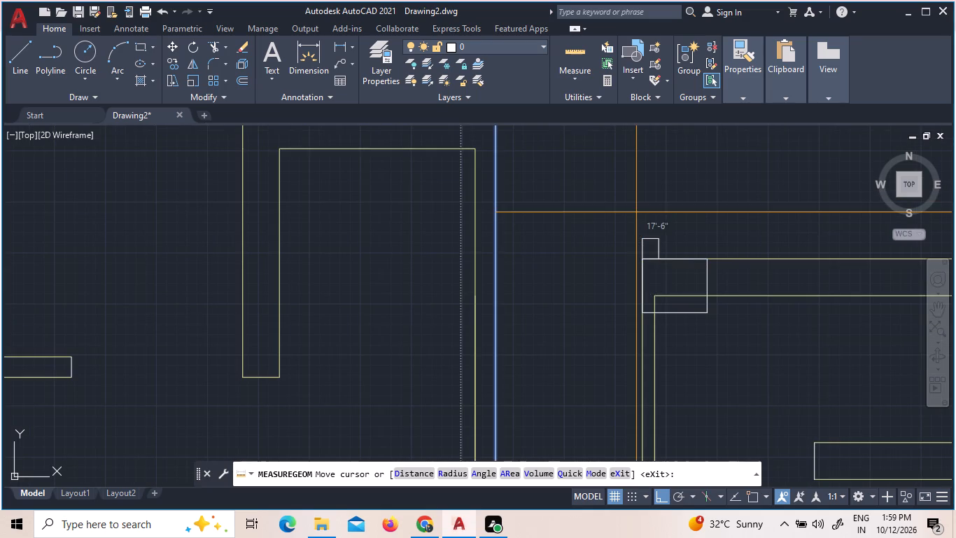
scroll(651, 244, "down", 1)
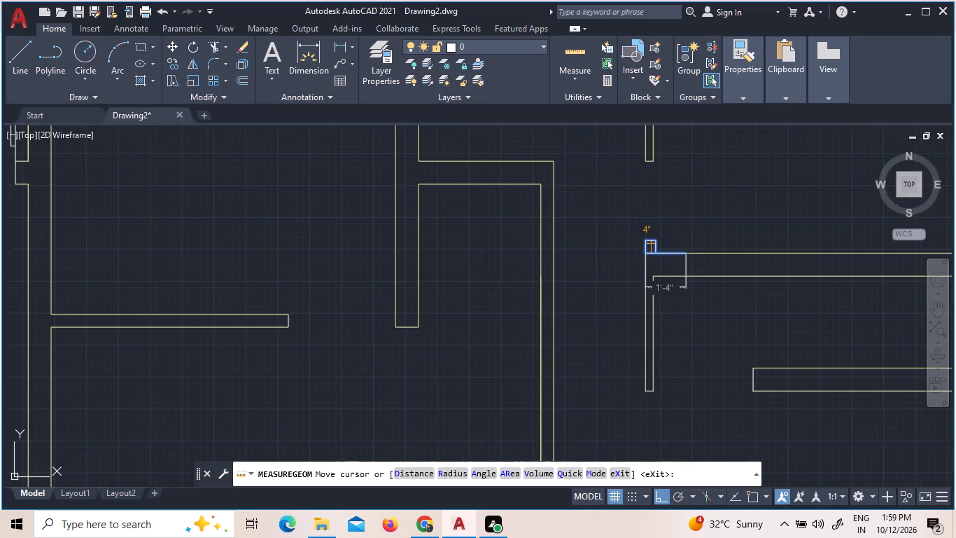
scroll(651, 244, "down", 1)
scroll(651, 244, "up", 2)
scroll(651, 244, "down", 1)
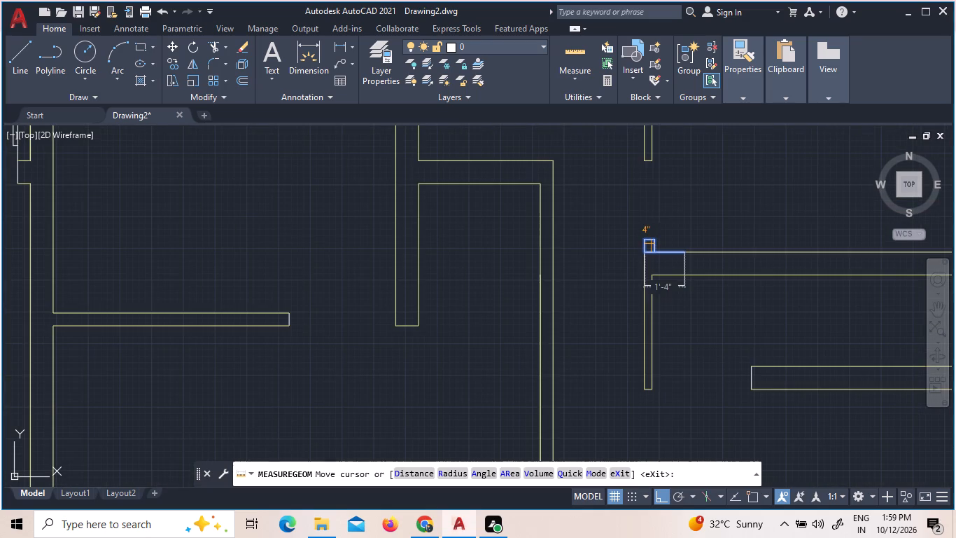
key("Escape")
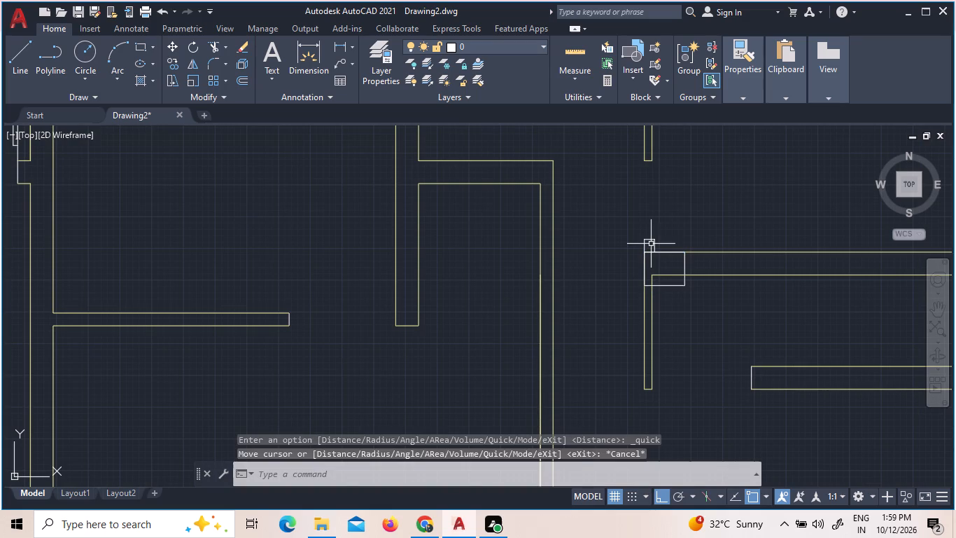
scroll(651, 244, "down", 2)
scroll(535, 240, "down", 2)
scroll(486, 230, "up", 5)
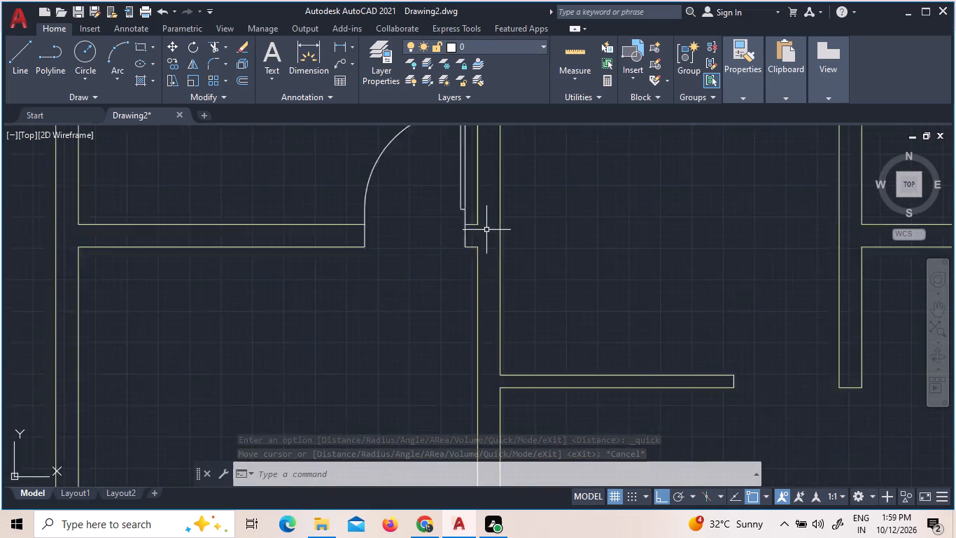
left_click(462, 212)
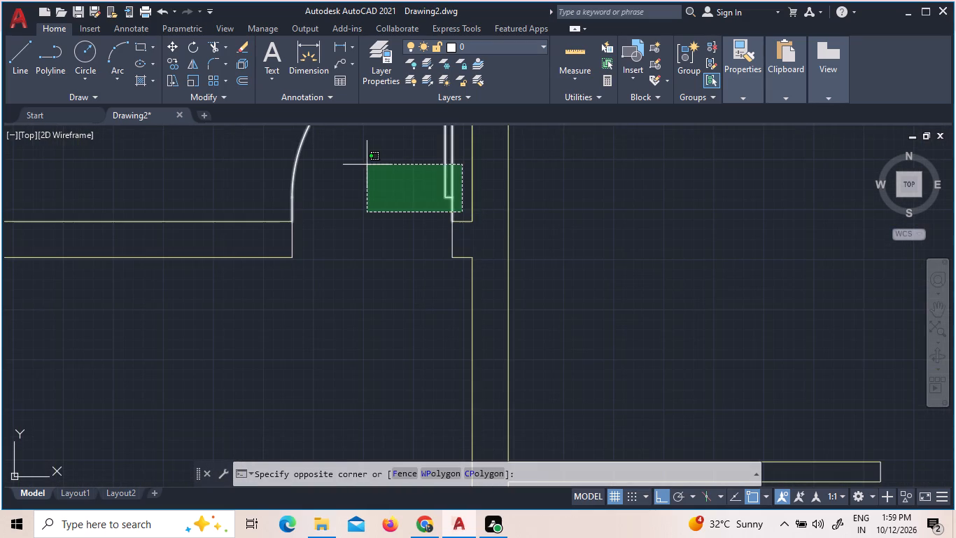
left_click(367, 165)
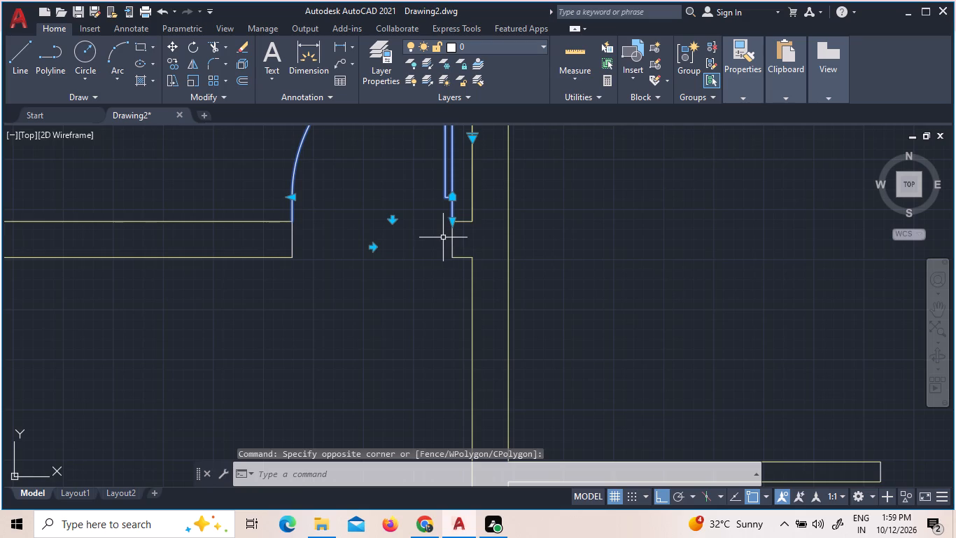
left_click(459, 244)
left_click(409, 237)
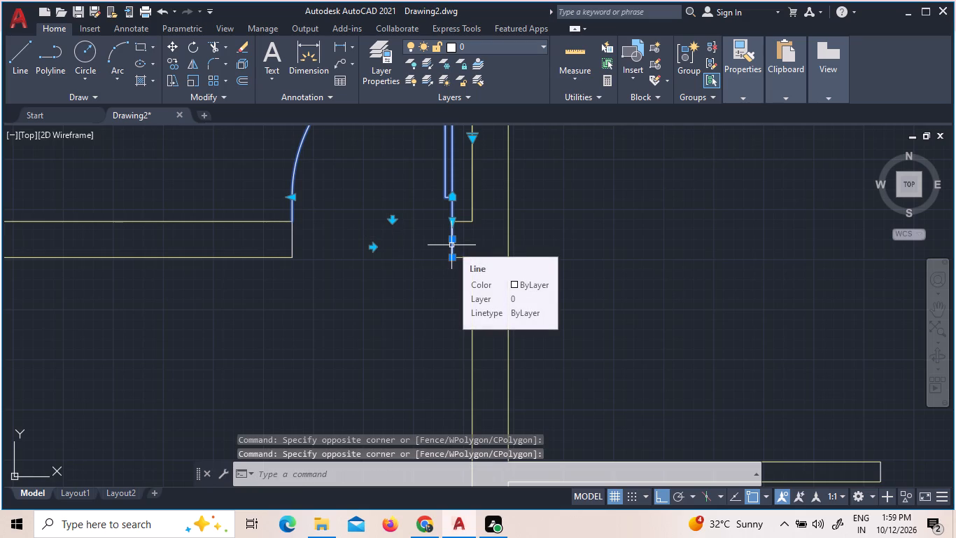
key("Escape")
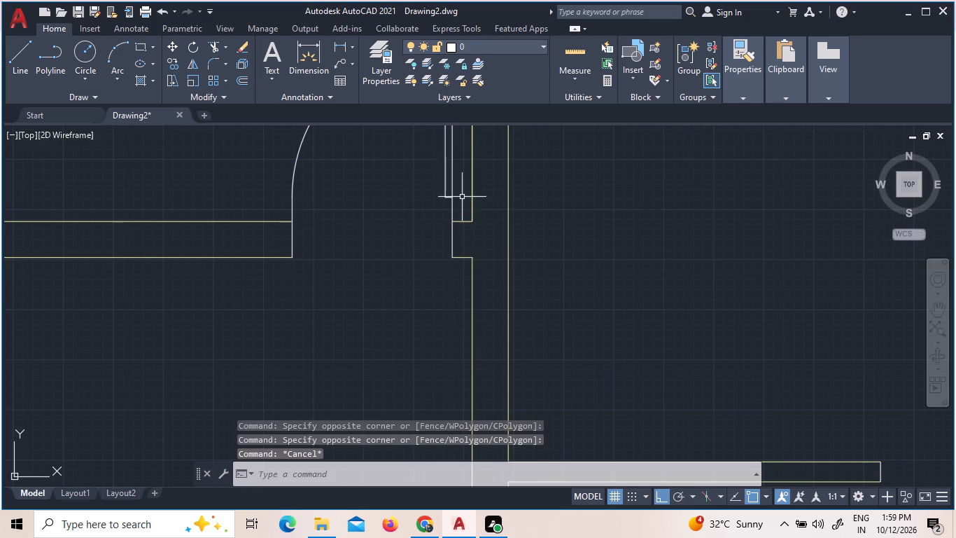
Copy the upper-left room's door block horizontally about 22'-5" to the opening above the new jamb.
left_click(462, 197)
left_click(437, 179)
right_click(438, 178)
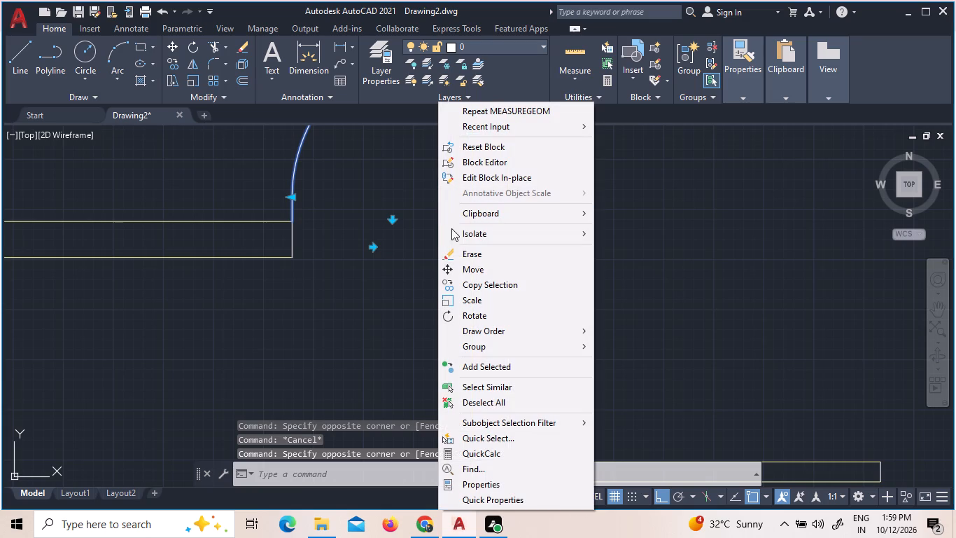
double_click(478, 291)
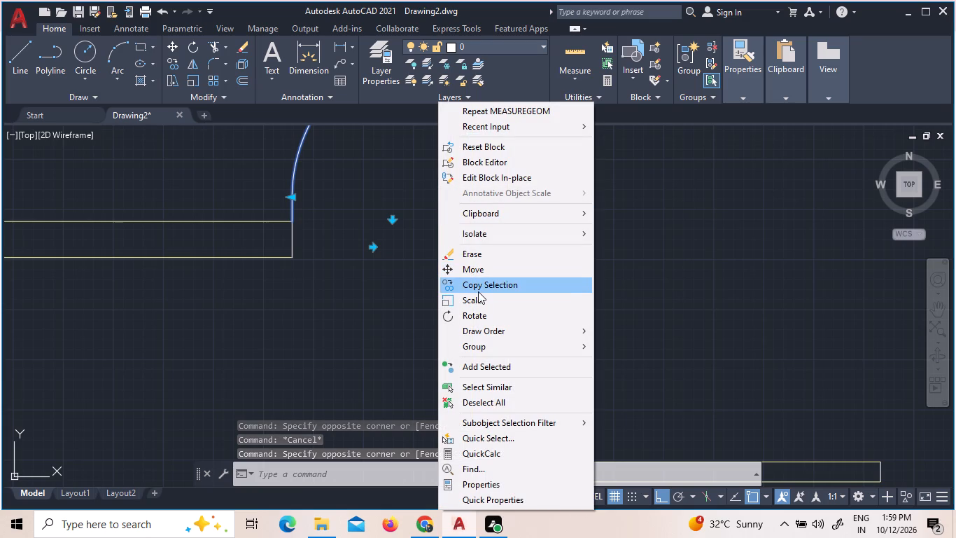
scroll(673, 317, "down", 3)
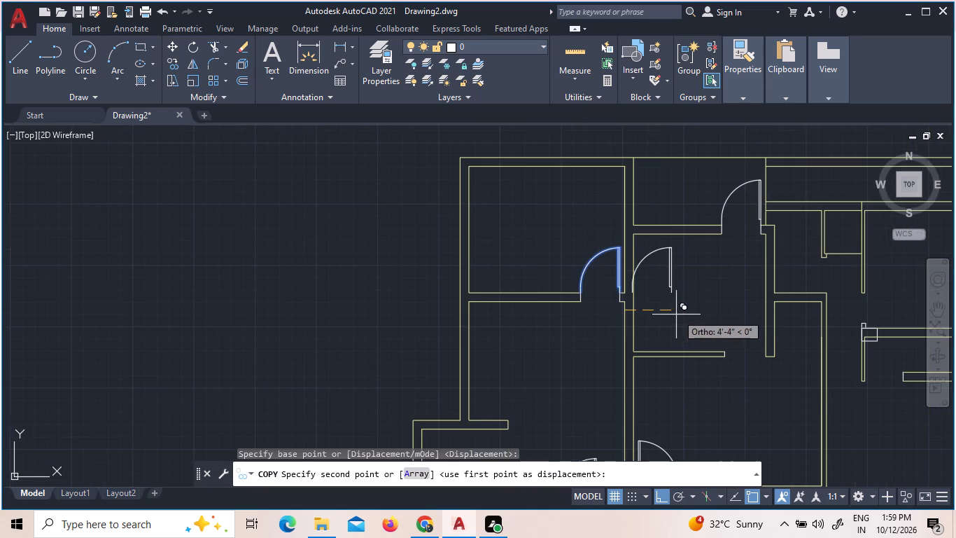
left_click(888, 289)
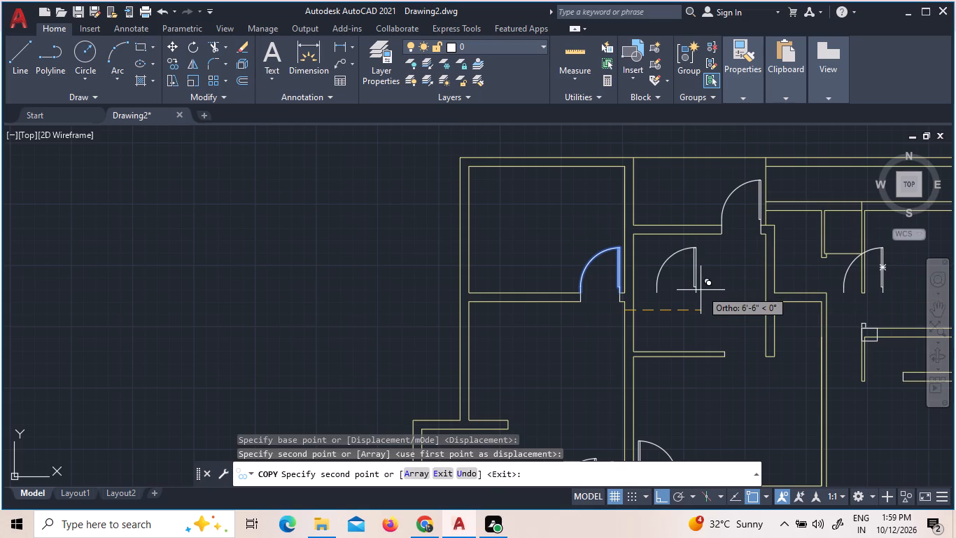
key("Escape")
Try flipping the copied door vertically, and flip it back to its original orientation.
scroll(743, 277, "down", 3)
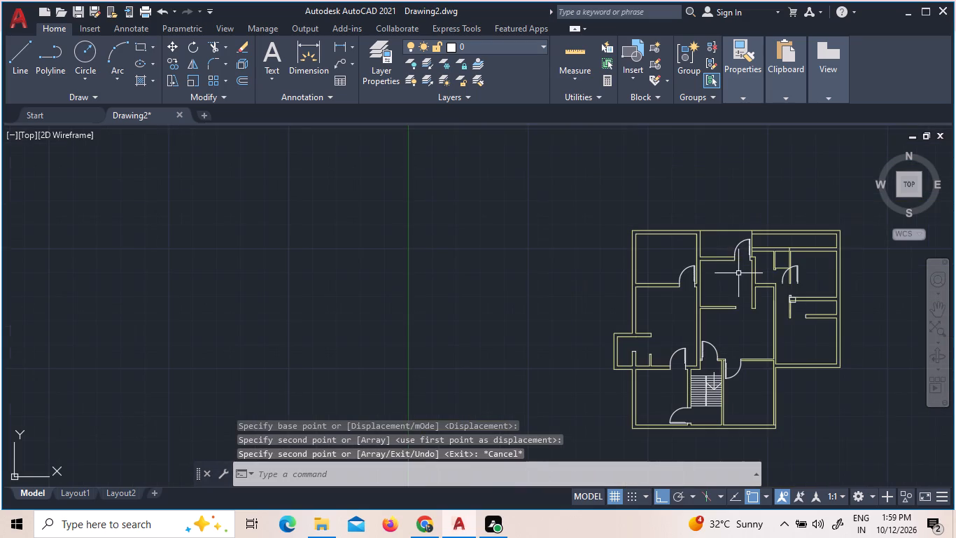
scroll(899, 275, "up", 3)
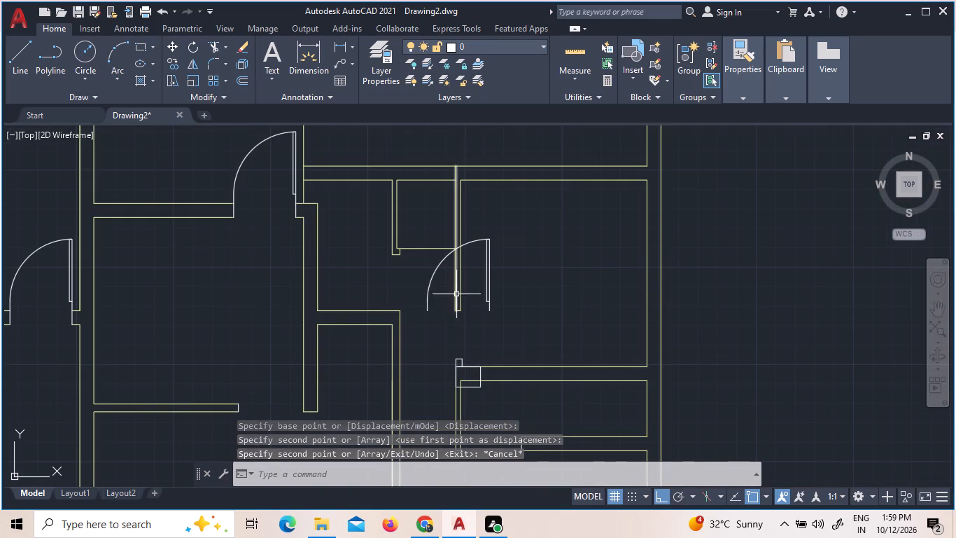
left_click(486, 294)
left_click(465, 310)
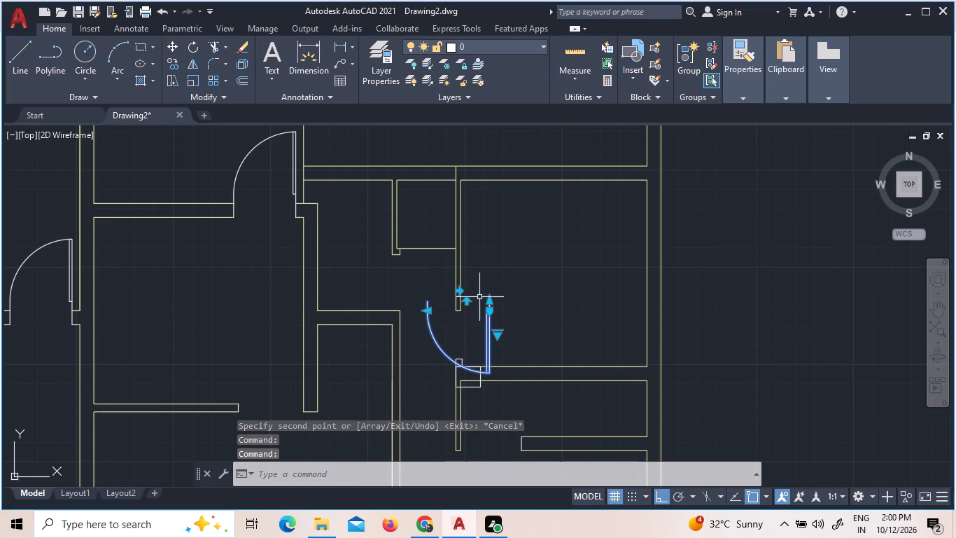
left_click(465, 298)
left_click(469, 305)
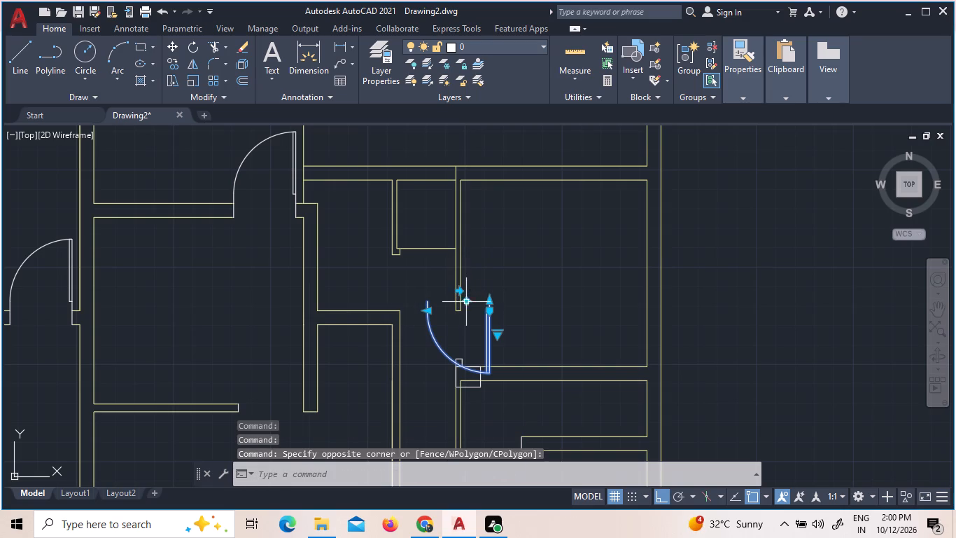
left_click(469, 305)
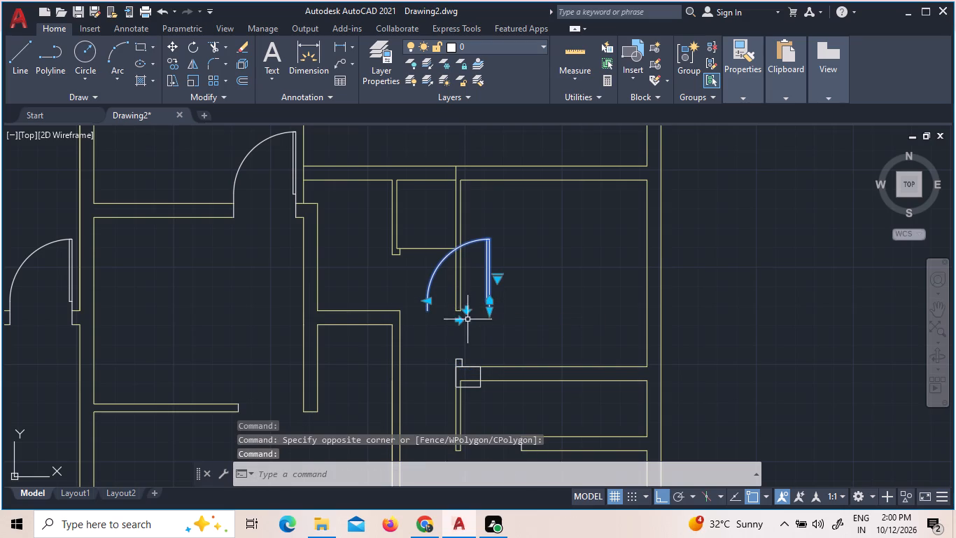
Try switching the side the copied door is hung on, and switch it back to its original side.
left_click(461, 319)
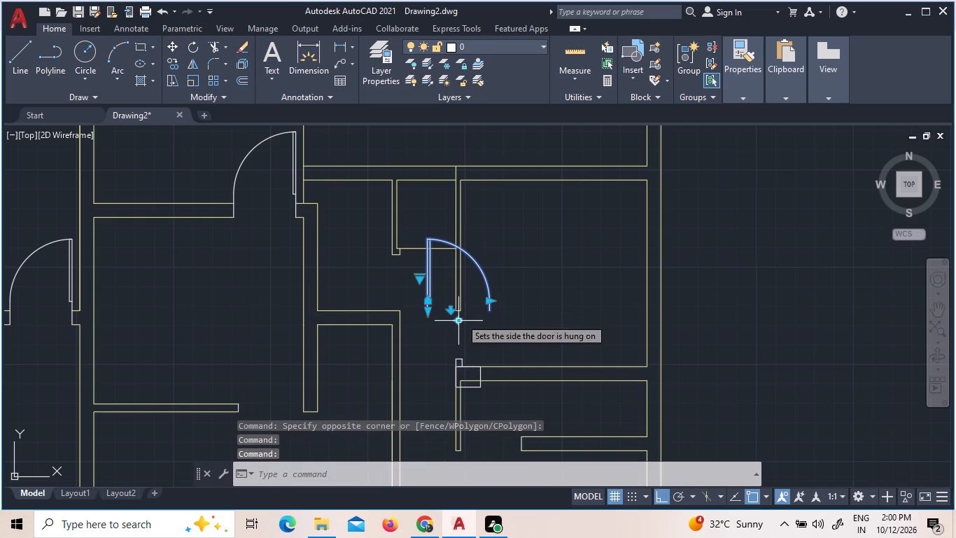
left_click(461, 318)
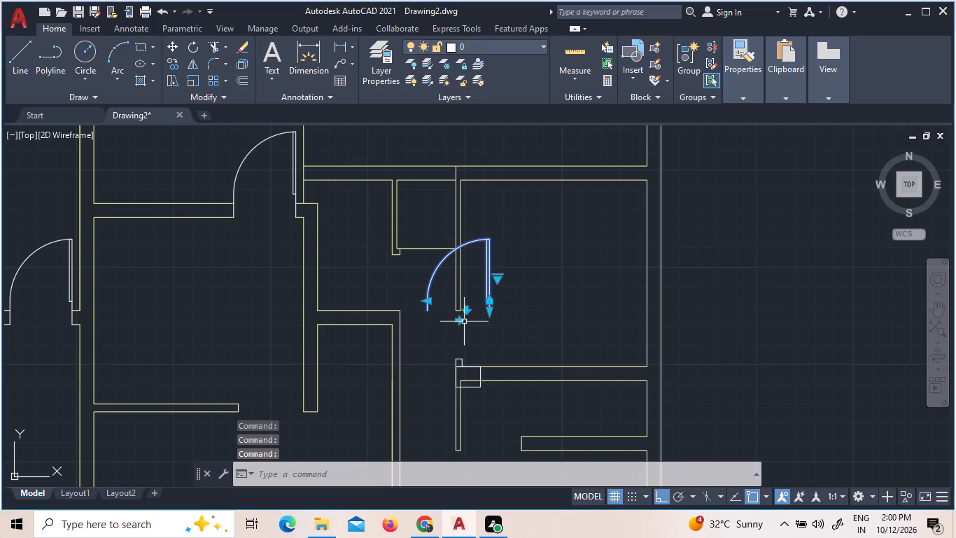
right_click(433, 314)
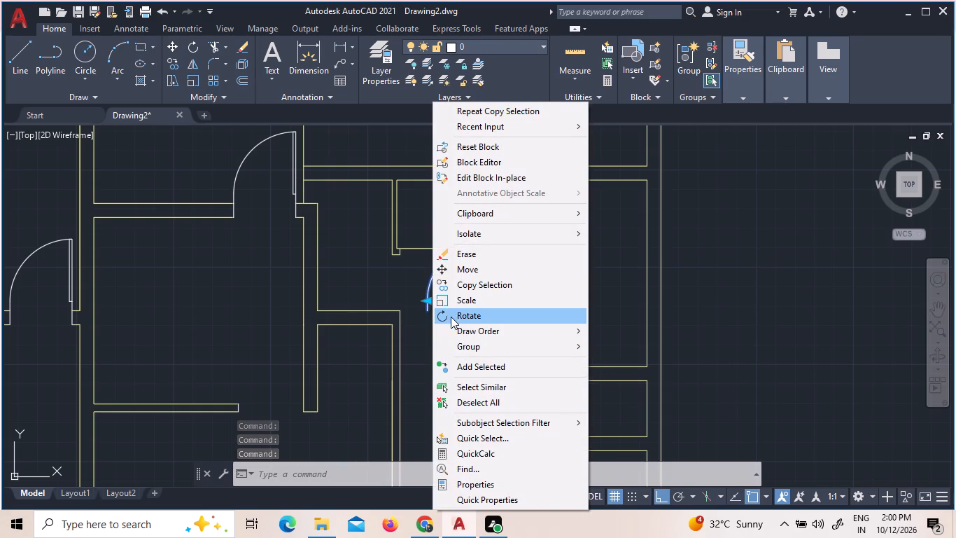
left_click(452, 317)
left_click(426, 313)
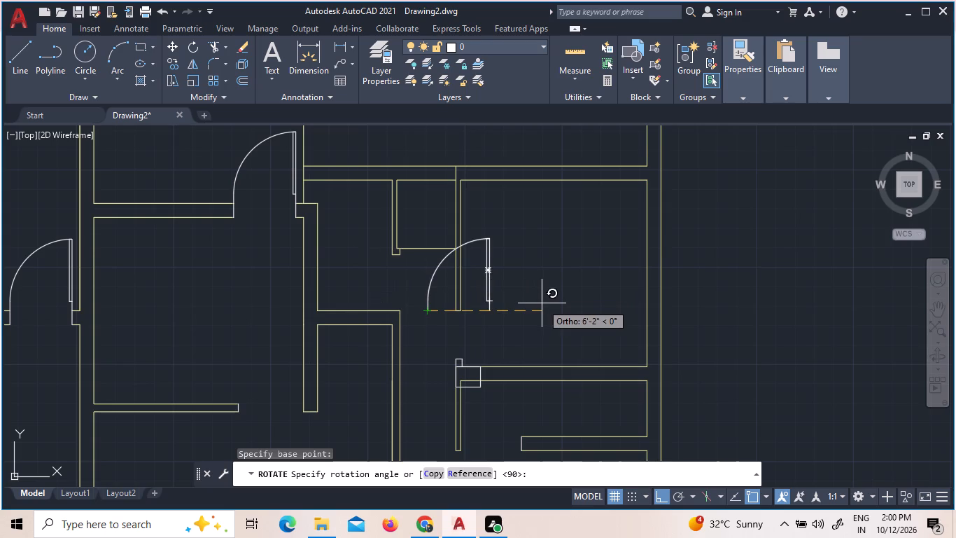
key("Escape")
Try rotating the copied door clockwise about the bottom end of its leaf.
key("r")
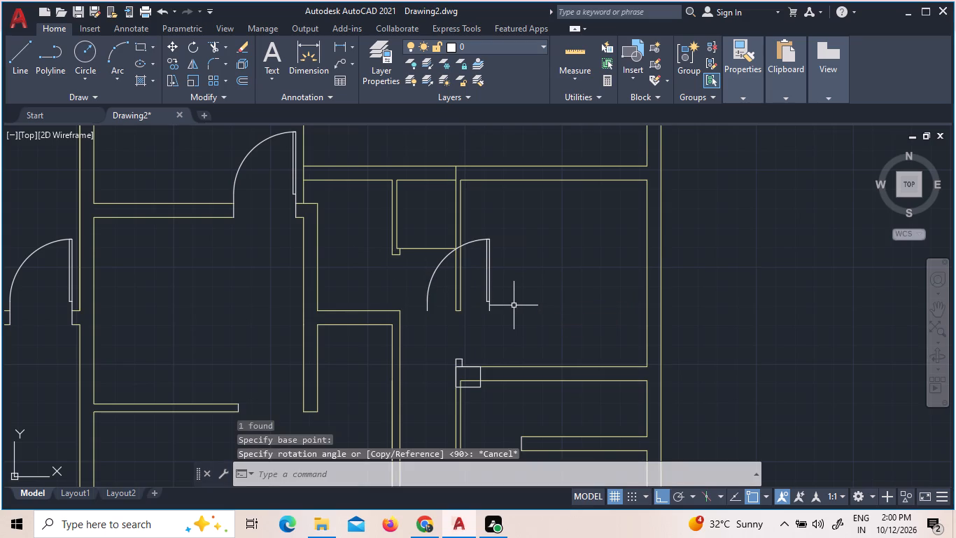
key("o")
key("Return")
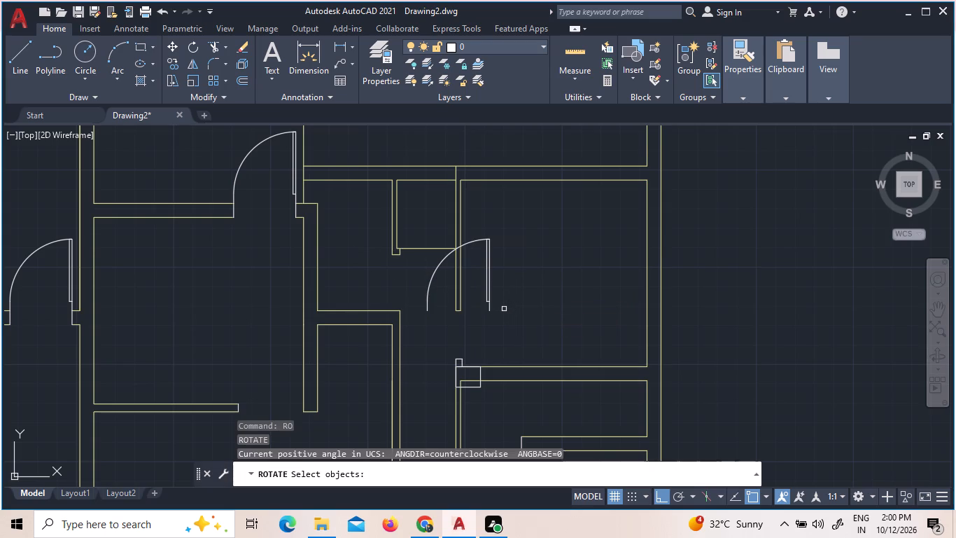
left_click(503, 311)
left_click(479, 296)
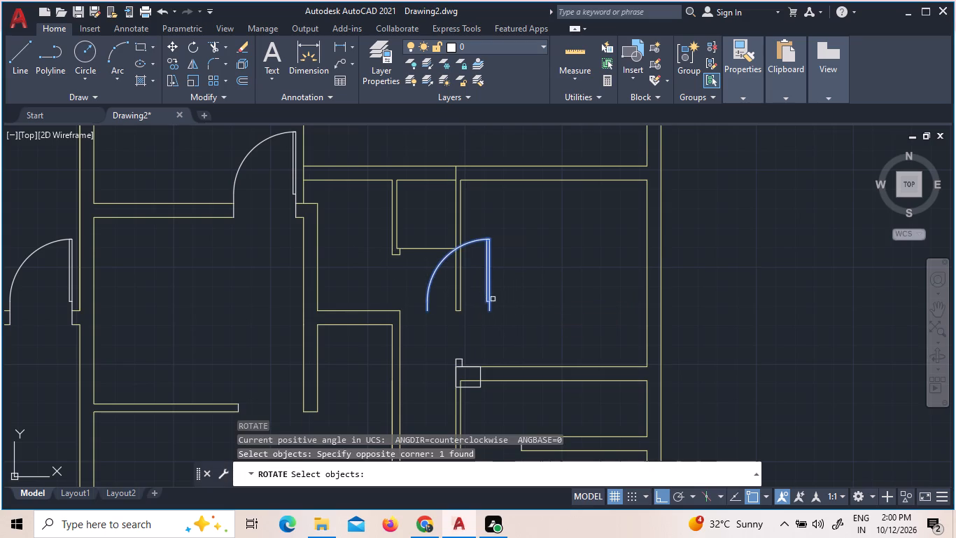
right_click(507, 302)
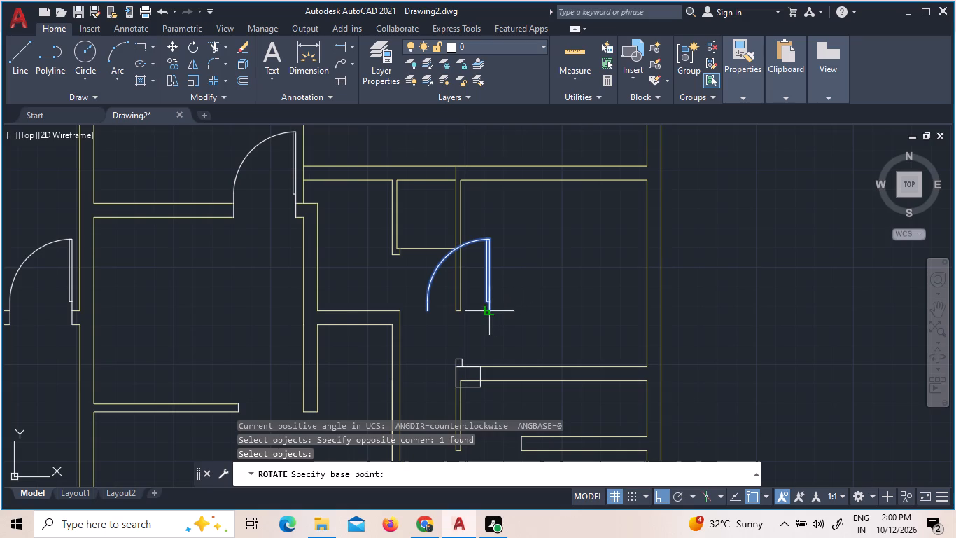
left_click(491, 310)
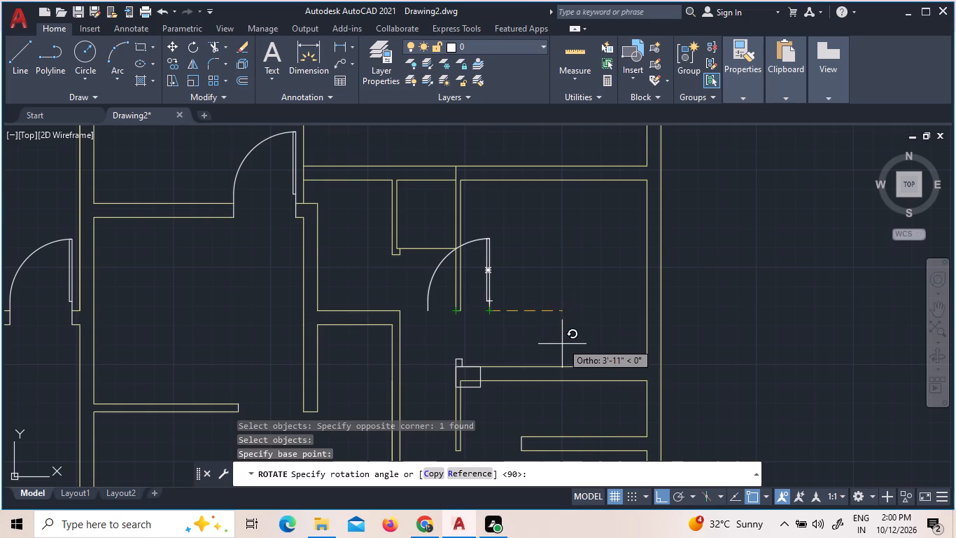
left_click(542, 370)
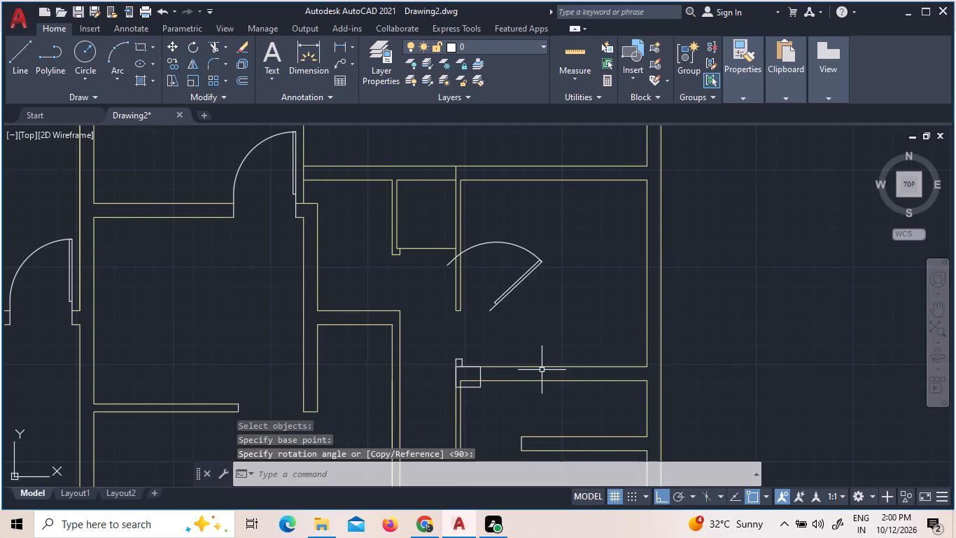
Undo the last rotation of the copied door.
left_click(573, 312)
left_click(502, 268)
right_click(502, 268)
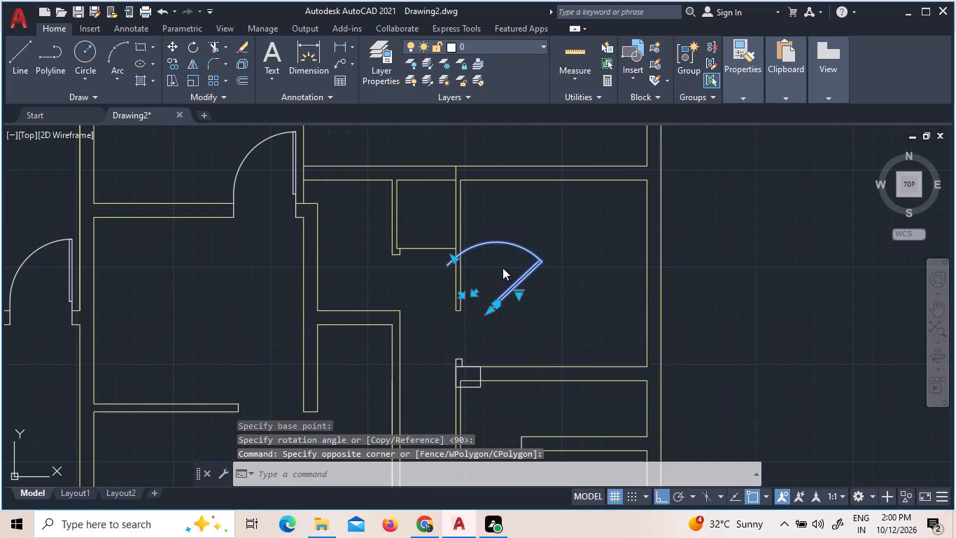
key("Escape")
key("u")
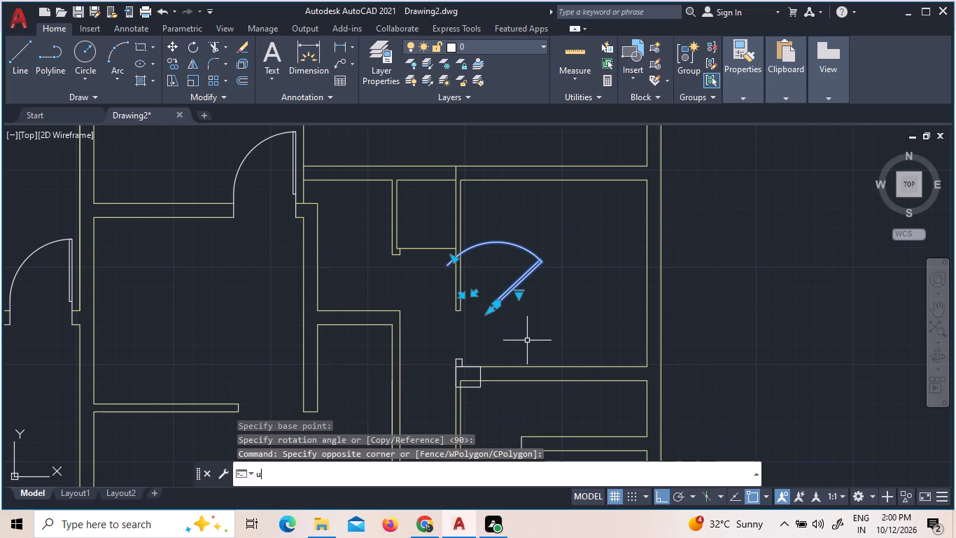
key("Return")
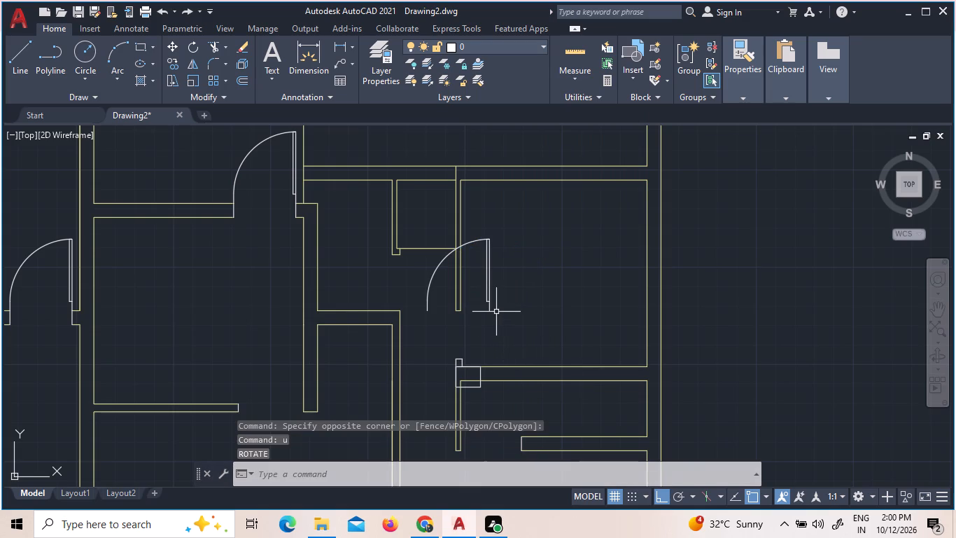
Rotate the copied door 90 degrees clockwise about the bottom end of its leaf, so the leaf lies horizontal.
left_click(490, 311)
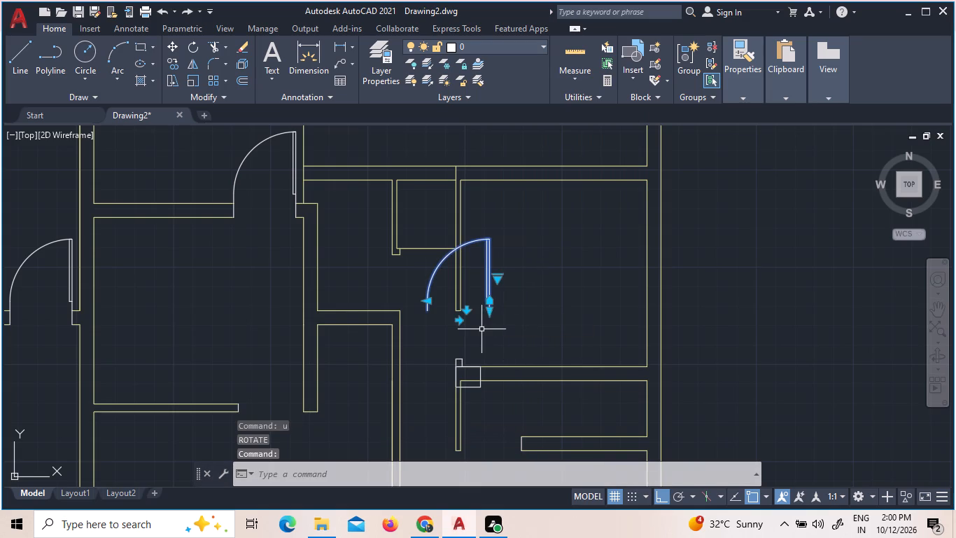
right_click(483, 319)
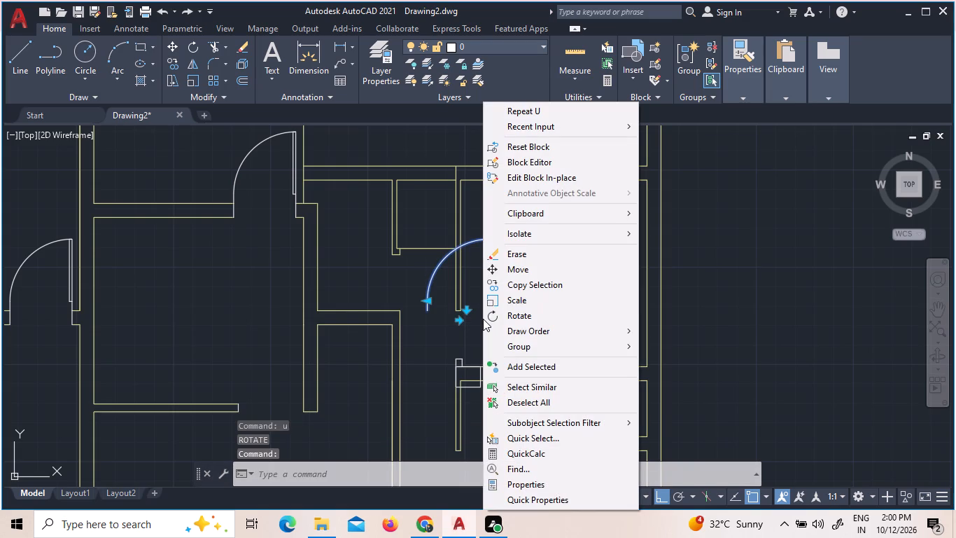
left_click(535, 308)
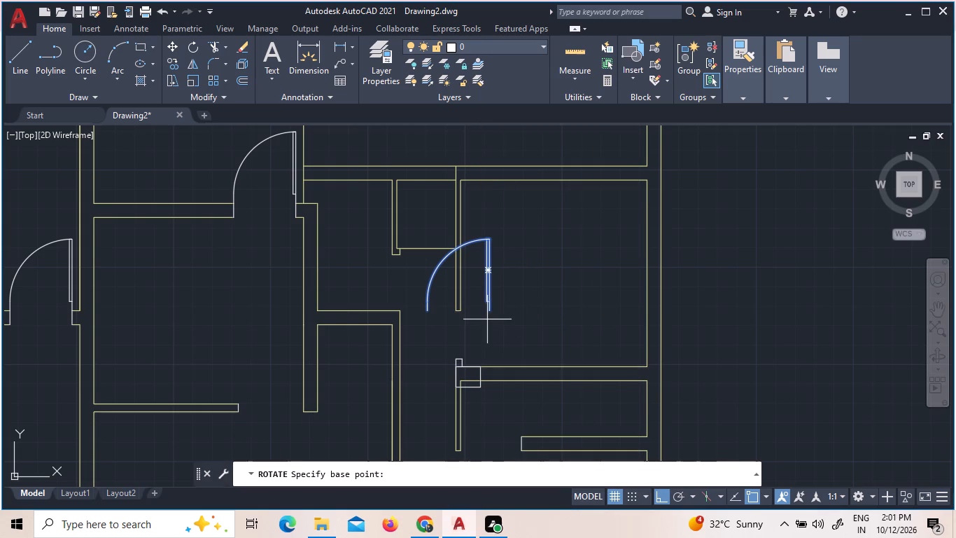
left_click(489, 310)
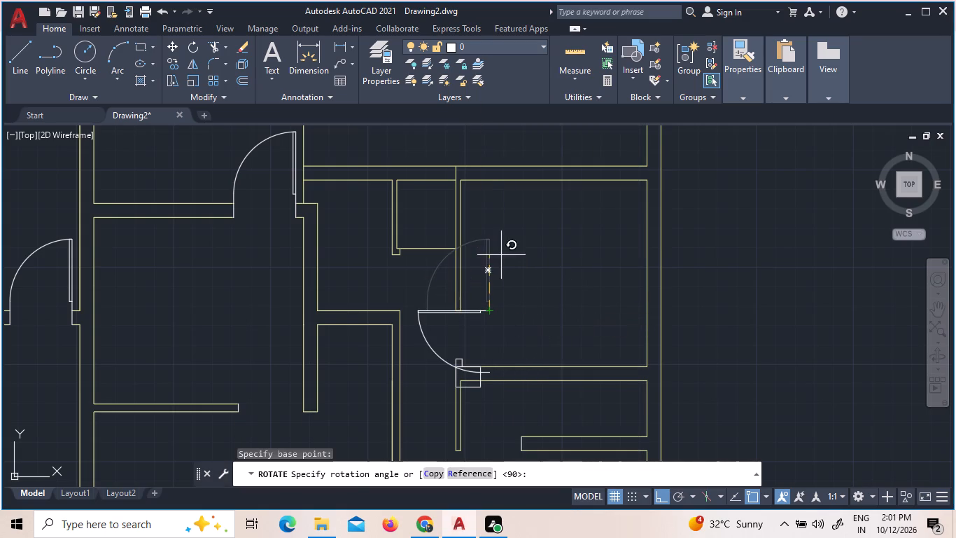
left_click(565, 404)
Move the rotated door with Ortho off, placing its hinge-side endpoint on the new jamb's upper-right corner.
left_click(575, 310)
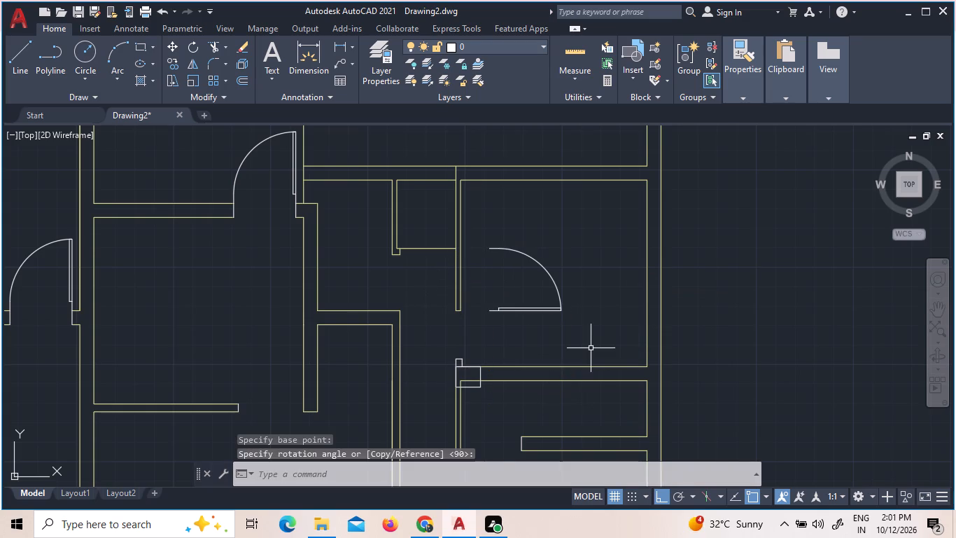
left_click(486, 274)
right_click(486, 276)
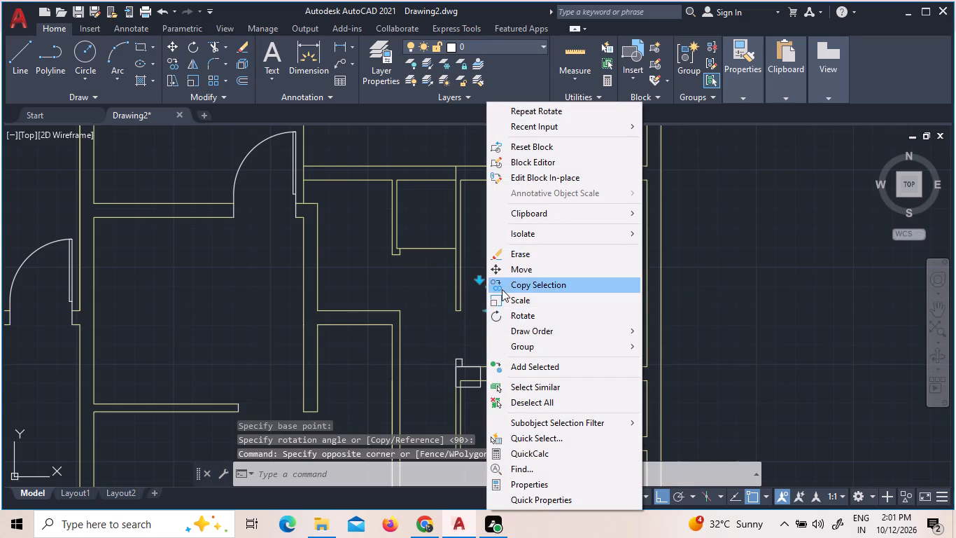
left_click(502, 271)
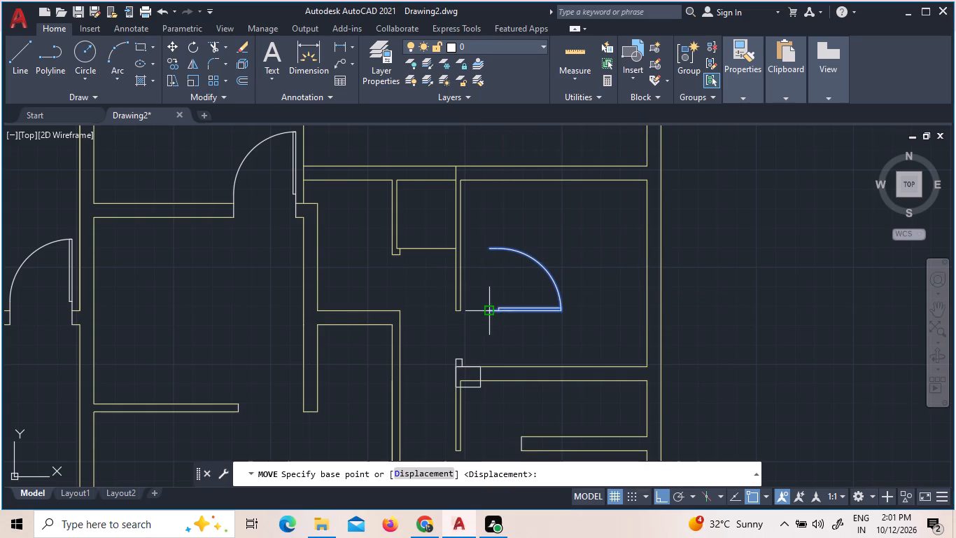
left_click(493, 310)
scroll(483, 364, "up", 5)
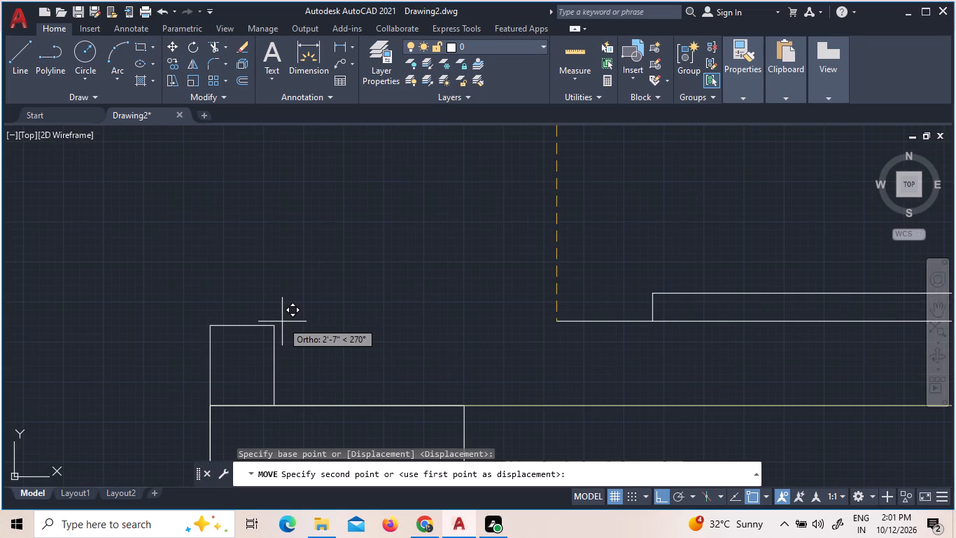
key("F8")
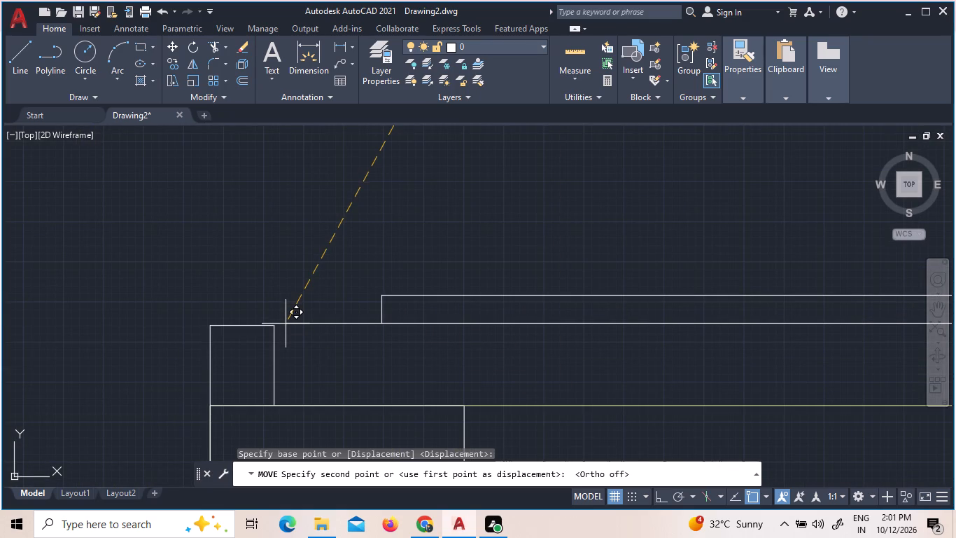
left_click(273, 326)
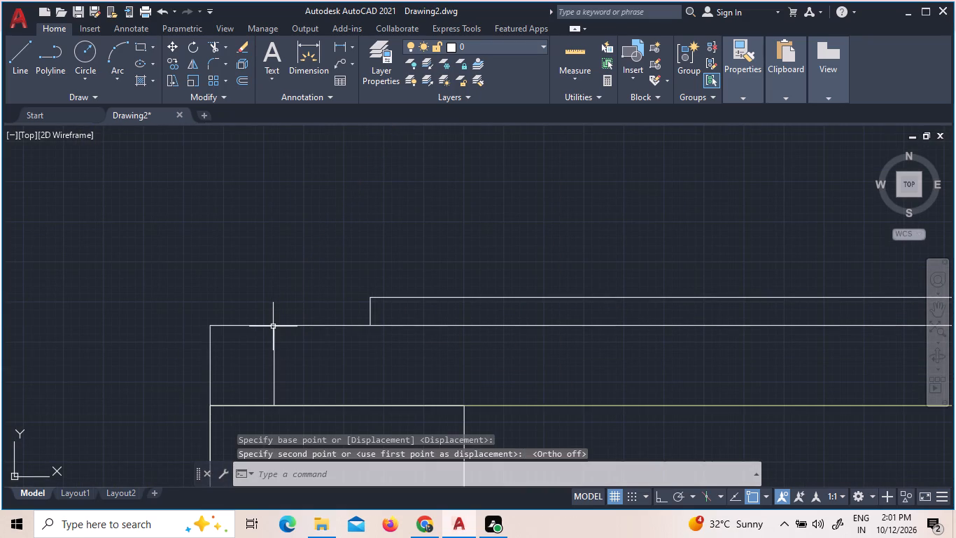
Move the door slightly so the free end of its swing arc meets the right face of the vertical wall.
scroll(273, 326, "down", 6)
scroll(276, 251, "up", 2)
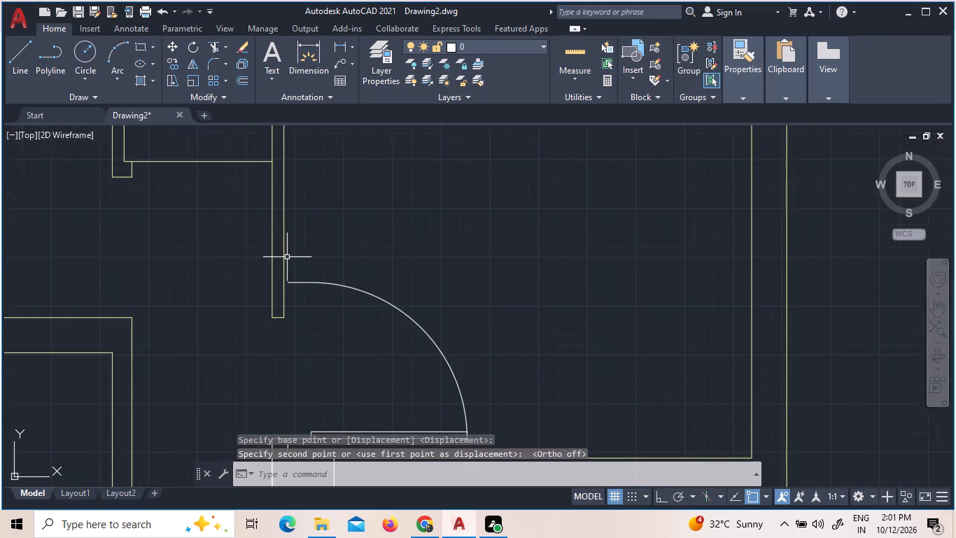
scroll(286, 284, "up", 1)
scroll(286, 284, "down", 1)
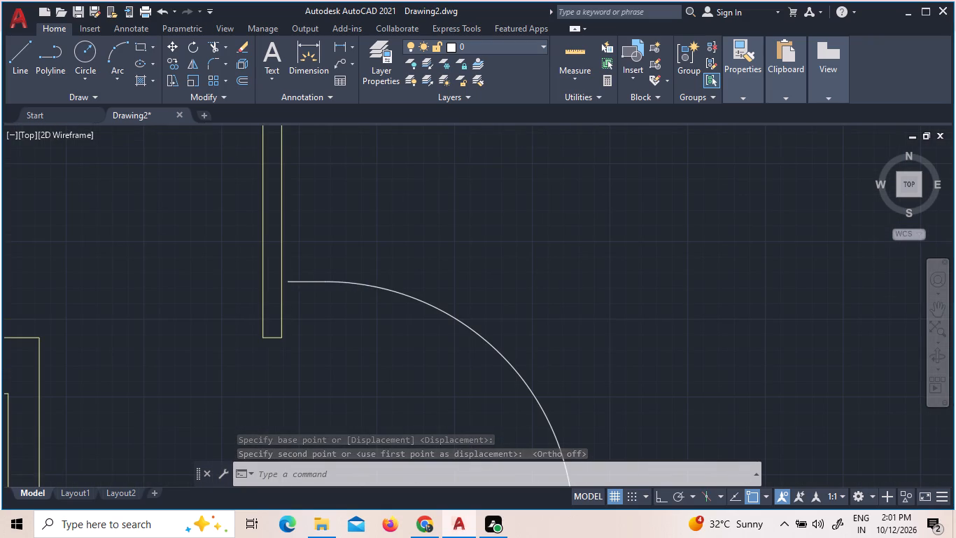
scroll(289, 284, "up", 2)
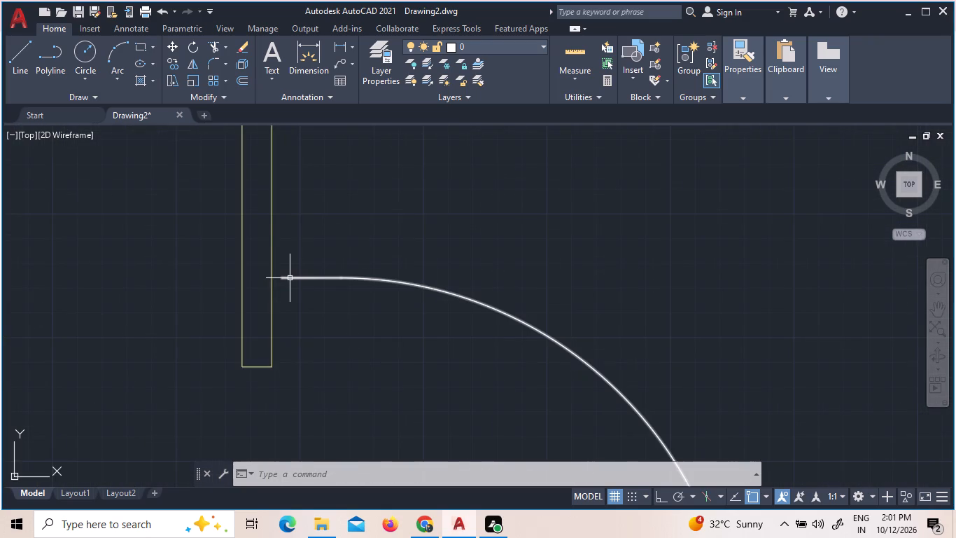
scroll(290, 278, "down", 2)
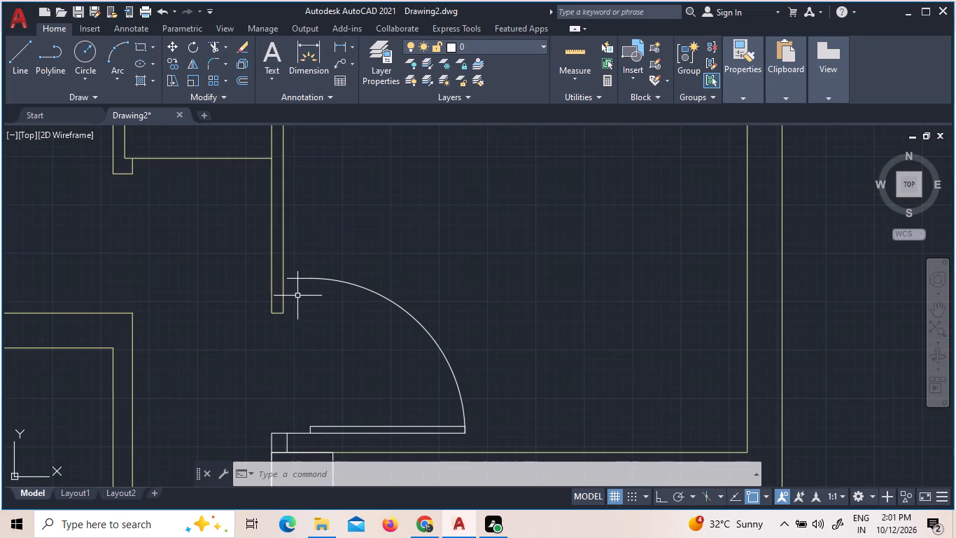
scroll(283, 278, "up", 1)
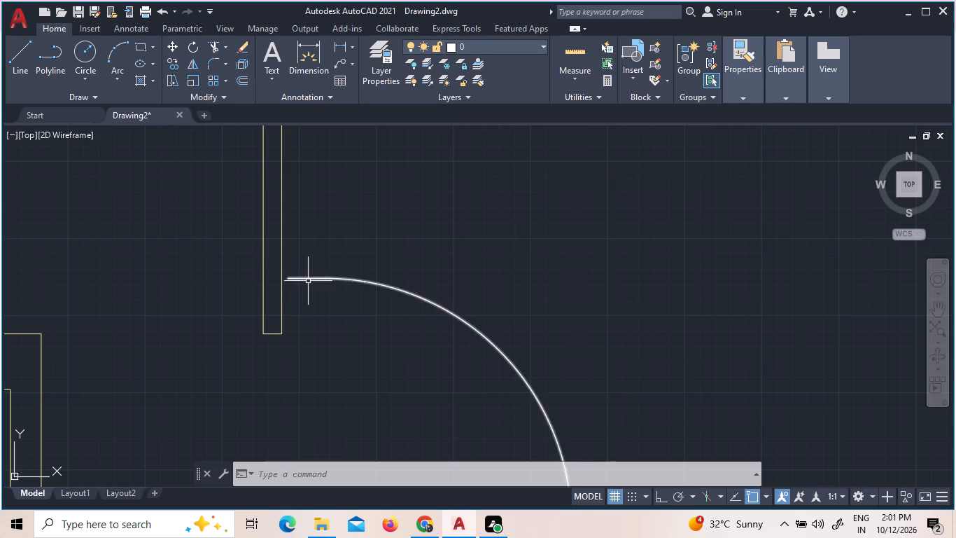
left_click(308, 279)
right_click(308, 279)
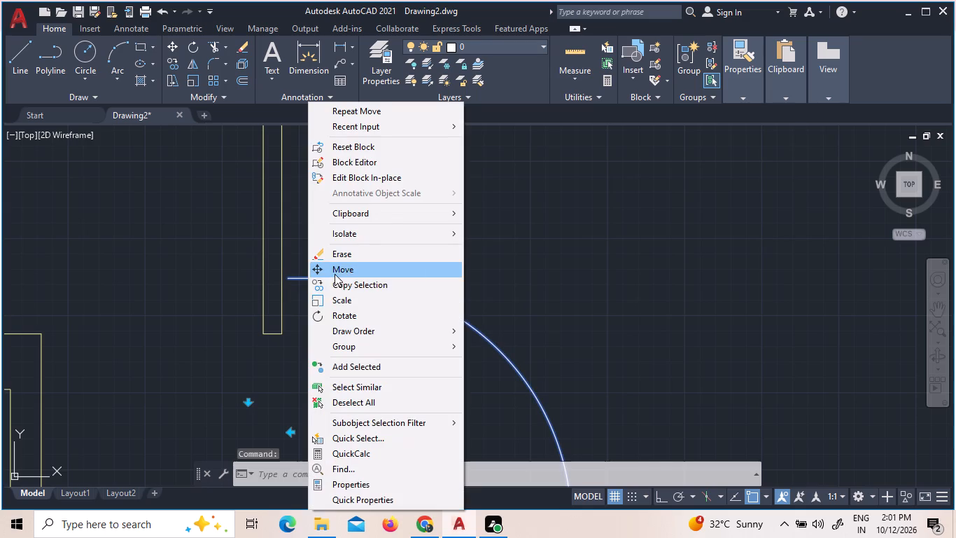
left_click(335, 274)
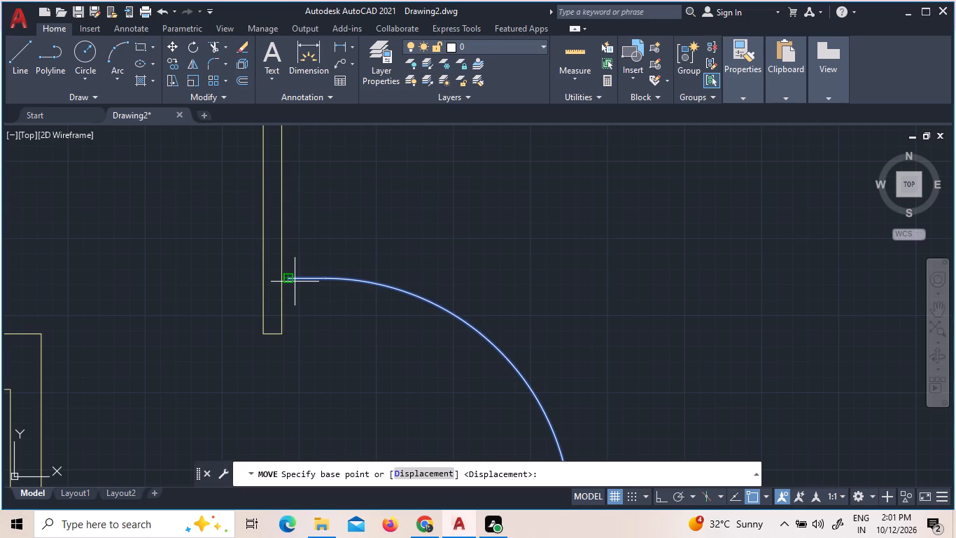
left_click(289, 280)
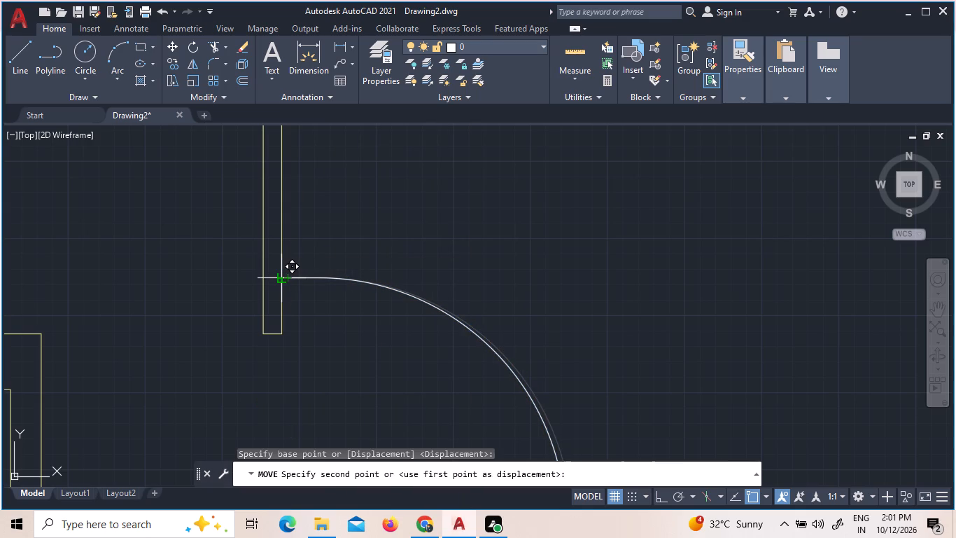
scroll(280, 280, "up", 3)
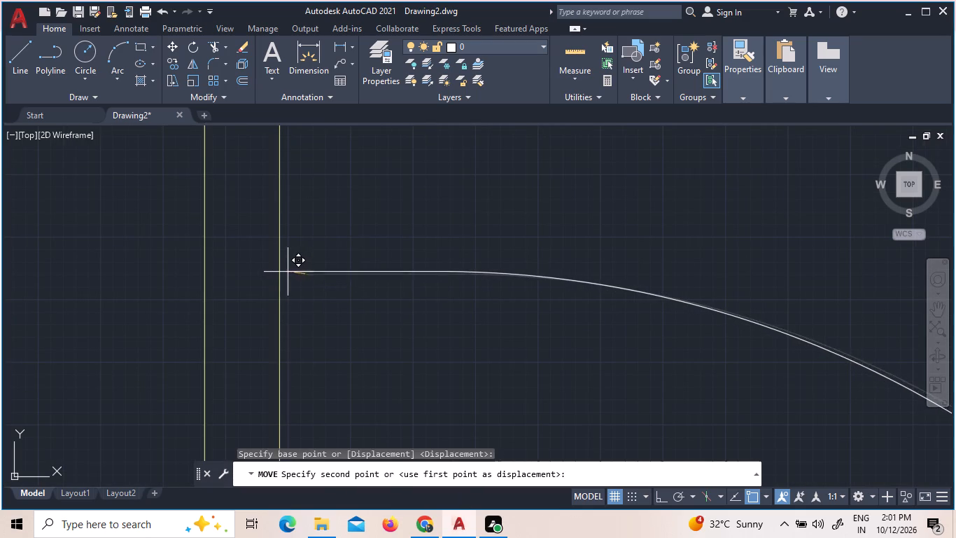
left_click(283, 274)
scroll(295, 271, "down", 8)
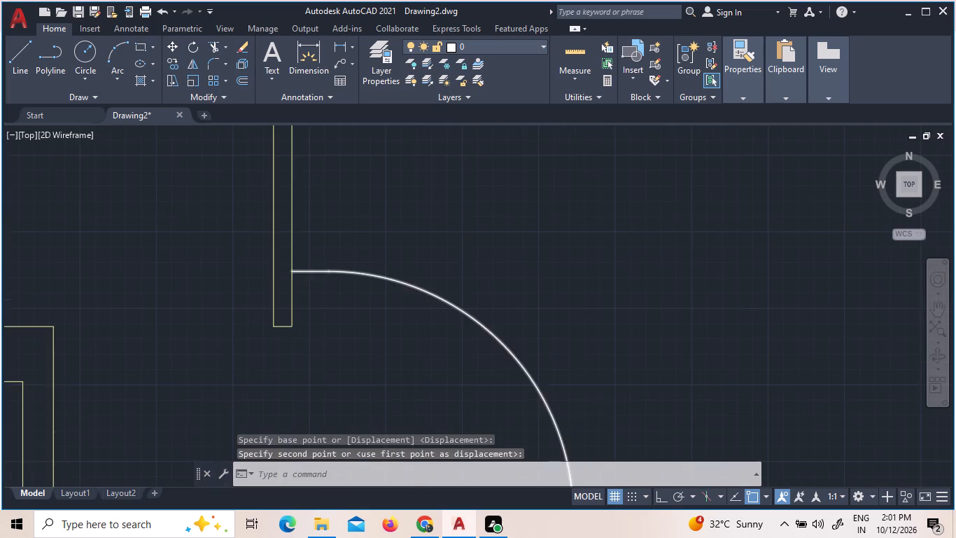
scroll(308, 315, "up", 5)
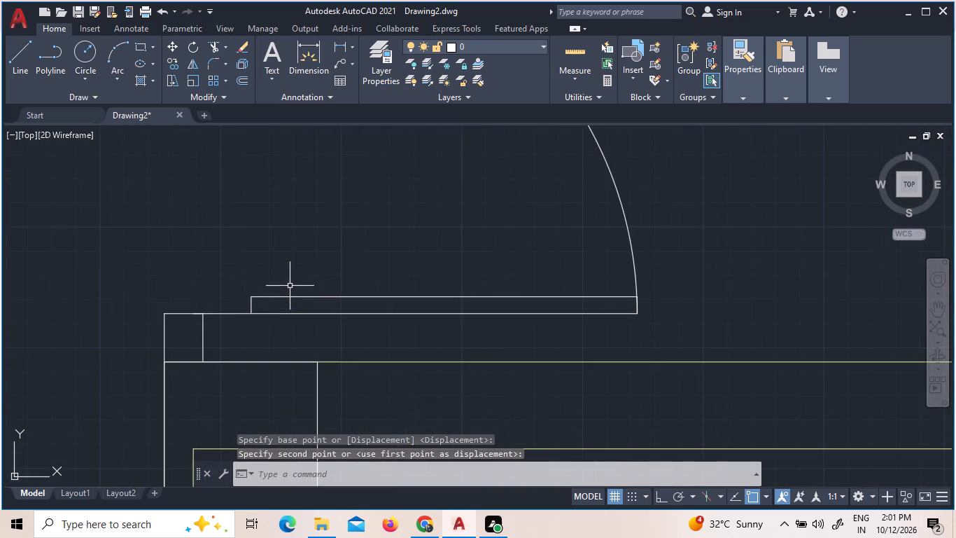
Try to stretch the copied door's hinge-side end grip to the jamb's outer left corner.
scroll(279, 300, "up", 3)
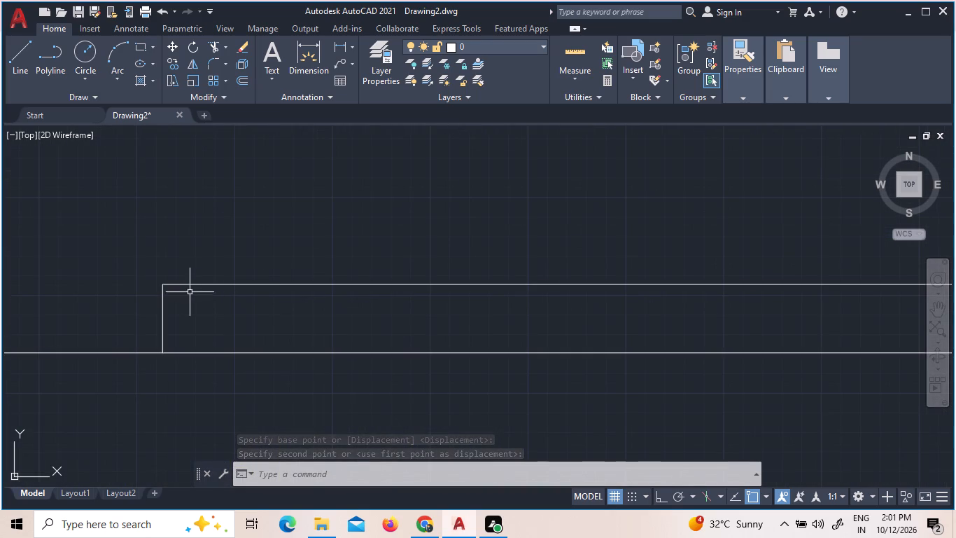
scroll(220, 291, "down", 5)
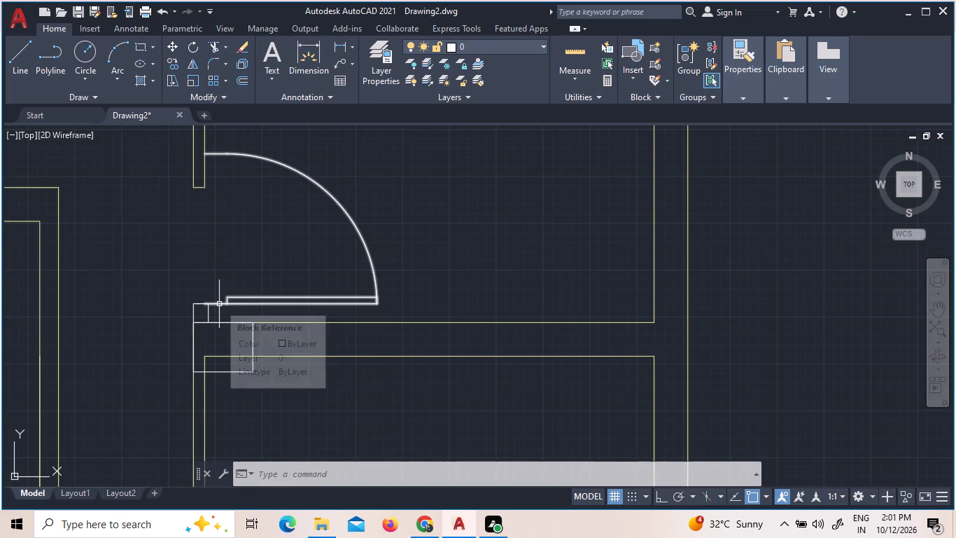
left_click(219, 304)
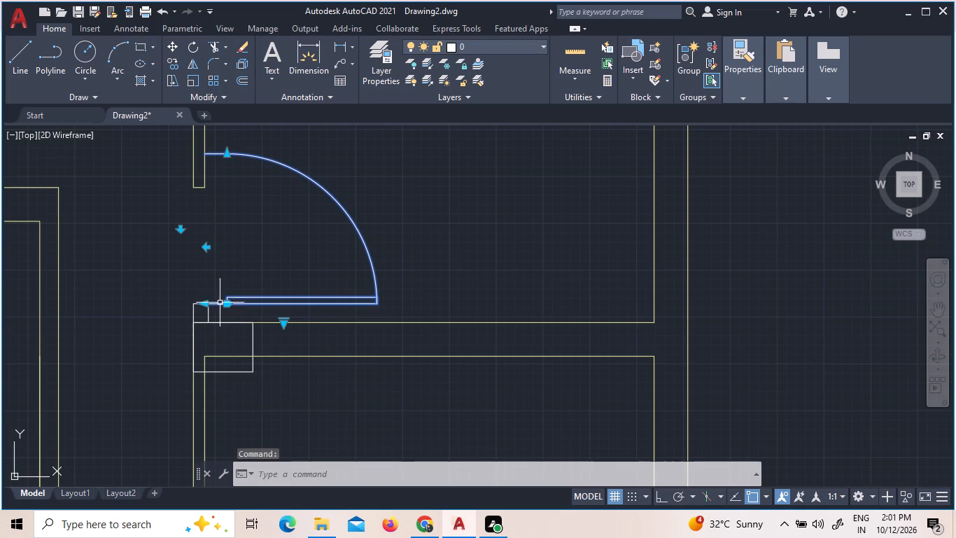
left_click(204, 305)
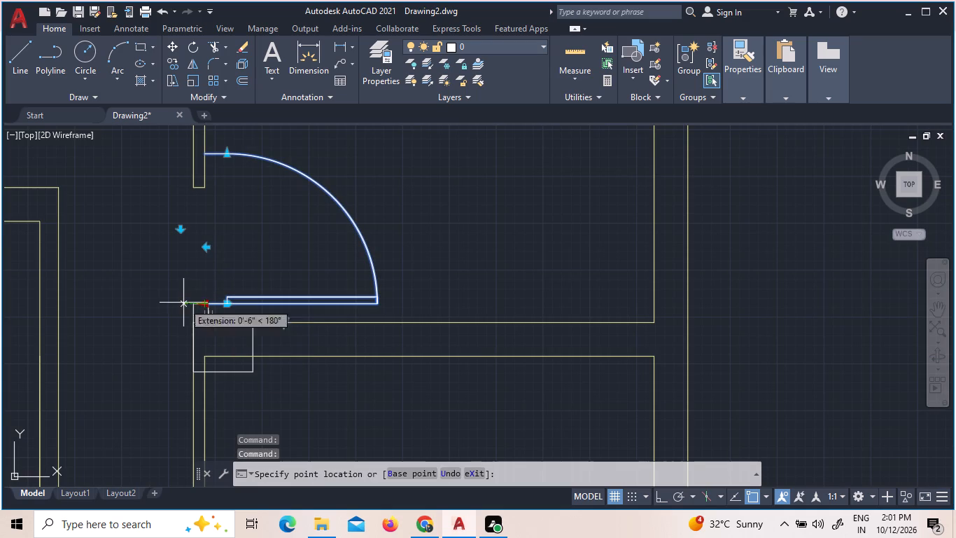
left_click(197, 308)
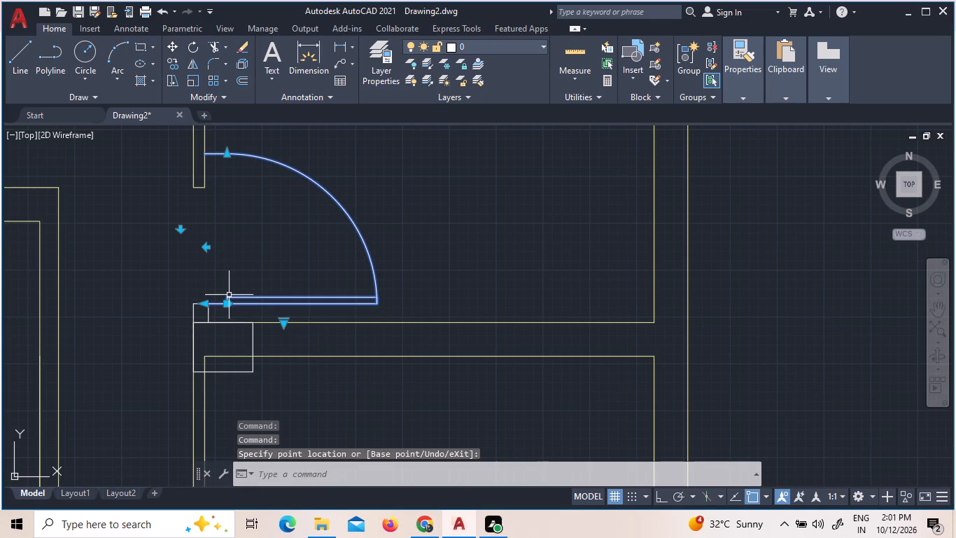
Draw a horizontal line with Ortho on across the wall thickness, from the door's upper end to the wall's left face.
left_click(23, 67)
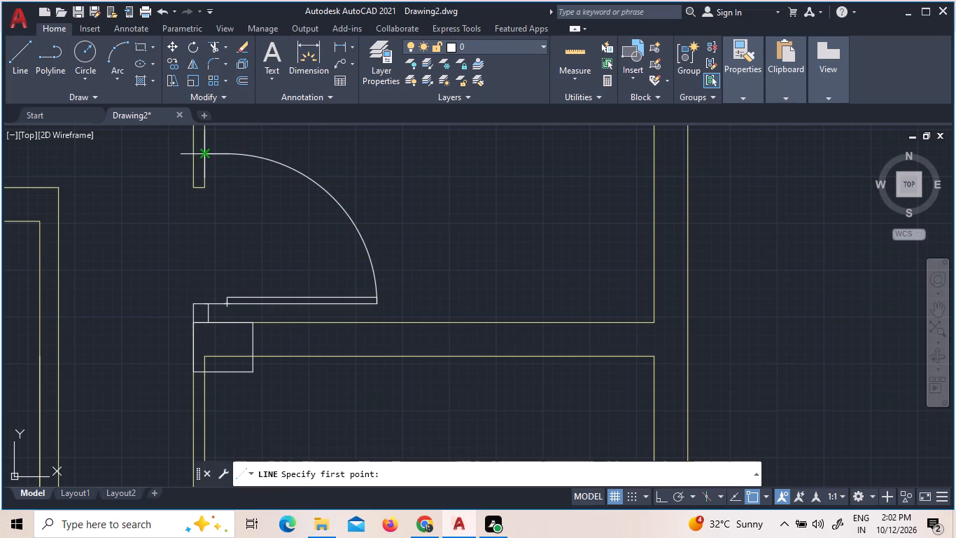
left_click(205, 156)
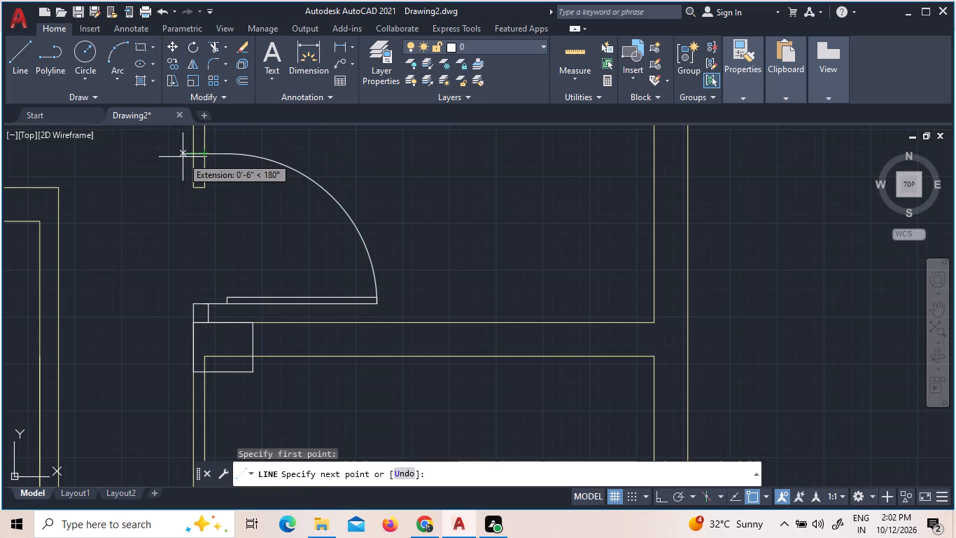
scroll(192, 156, "up", 4)
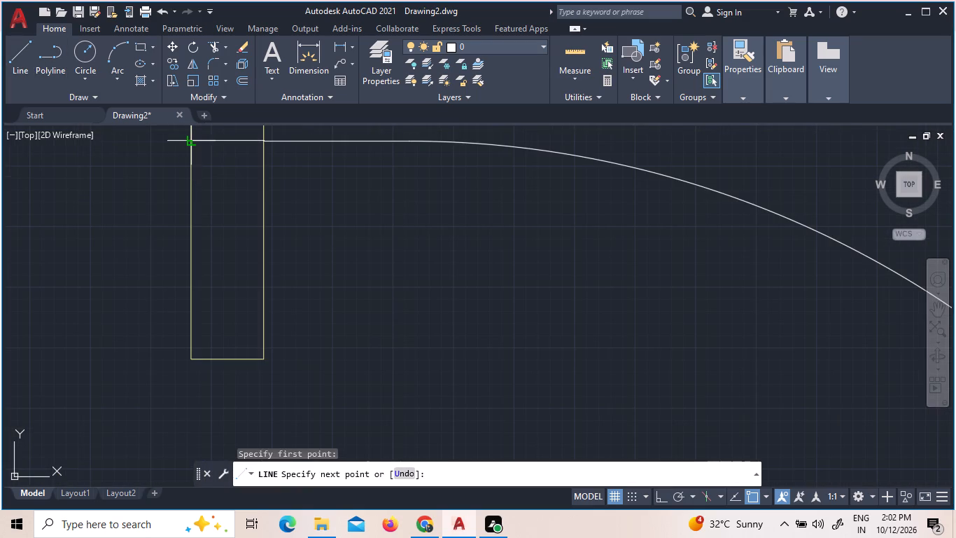
key("F8")
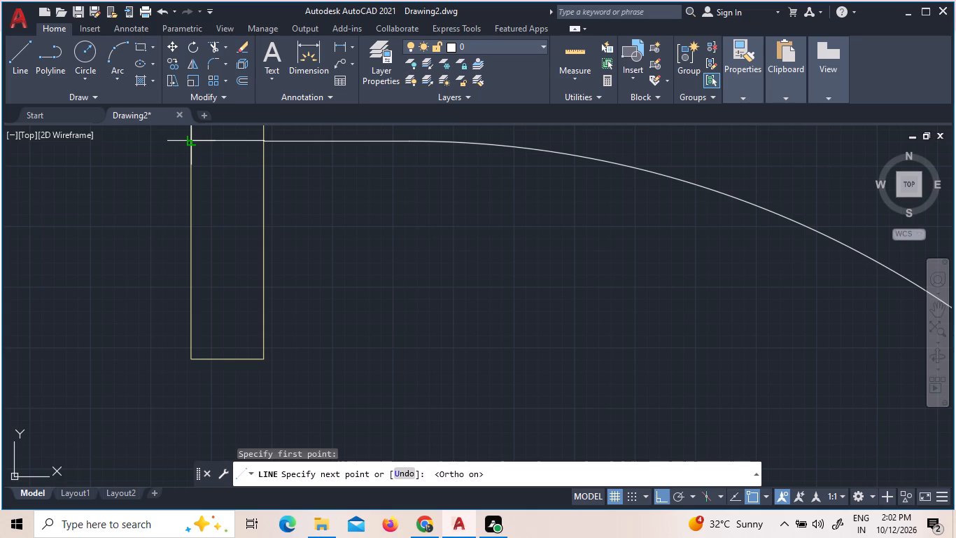
left_click(192, 143)
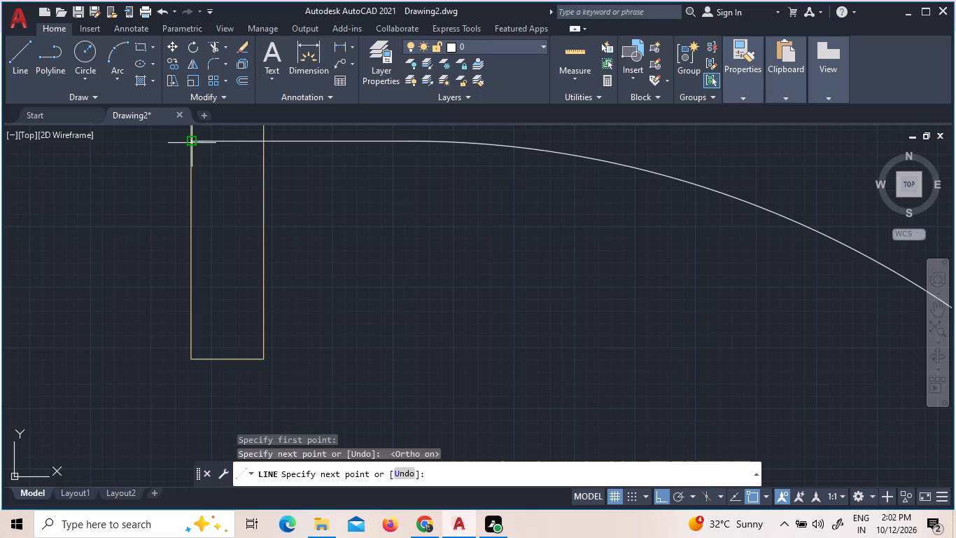
scroll(270, 187, "down", 1)
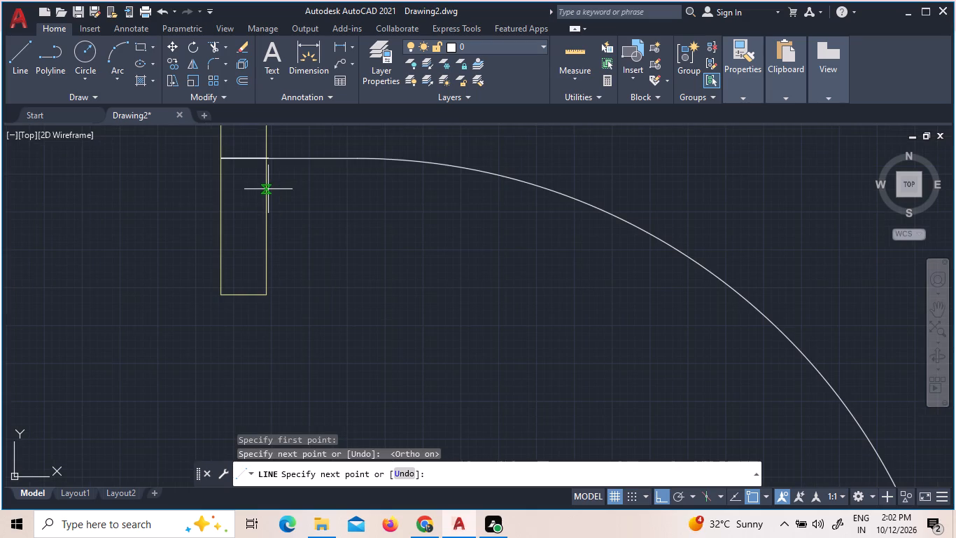
key("Escape")
Trim the vertical wall's two faces below the new line and remove the leftover end line inside the door opening.
scroll(264, 191, "down", 3)
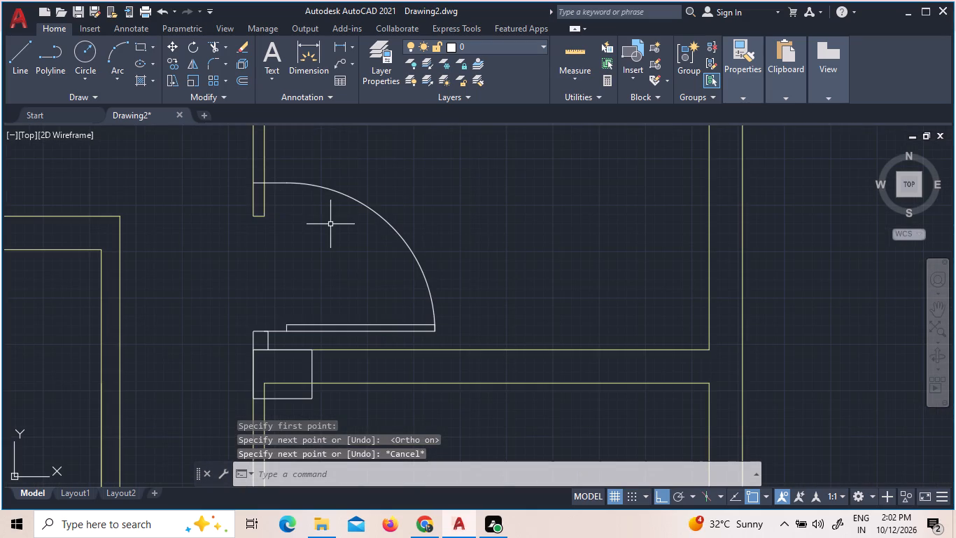
type("tr")
key("space")
key("space")
left_click(332, 224)
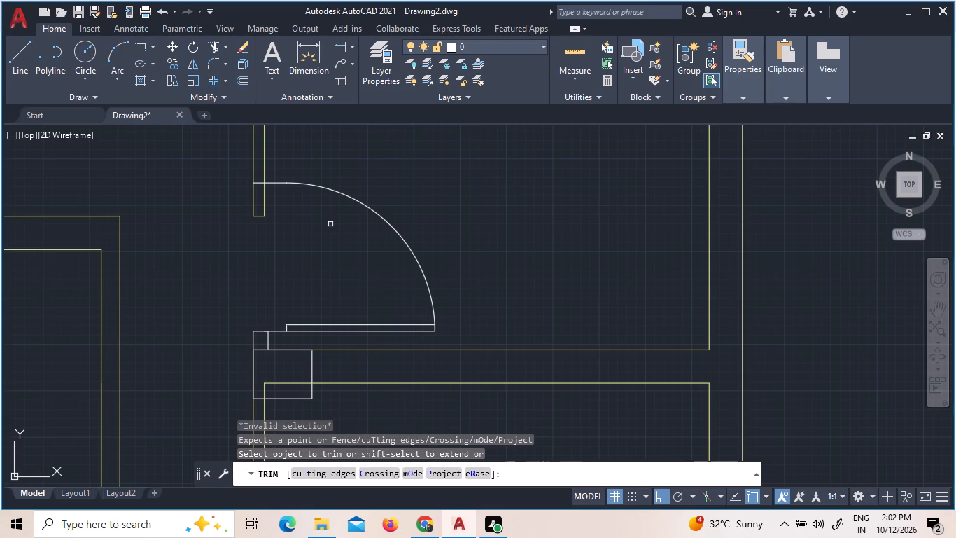
left_click(234, 211)
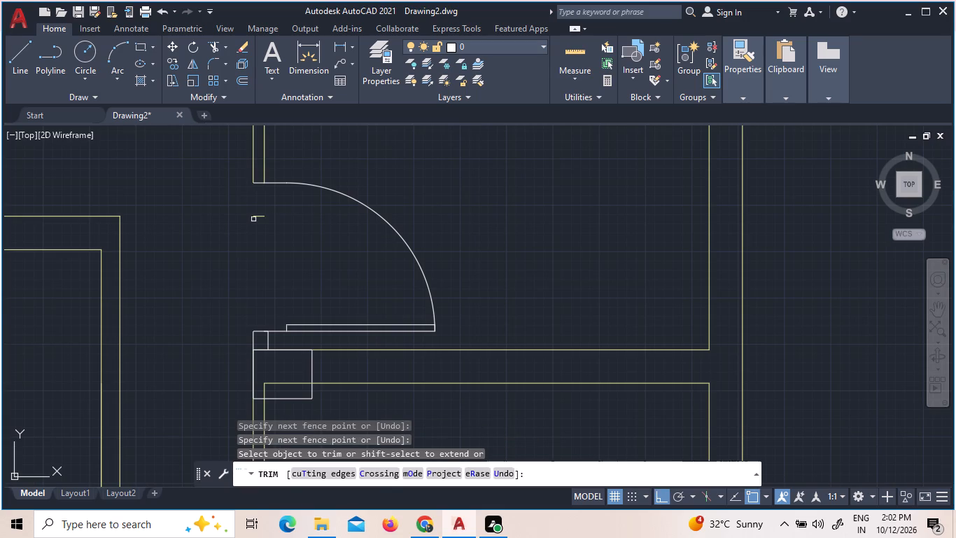
left_click(261, 216)
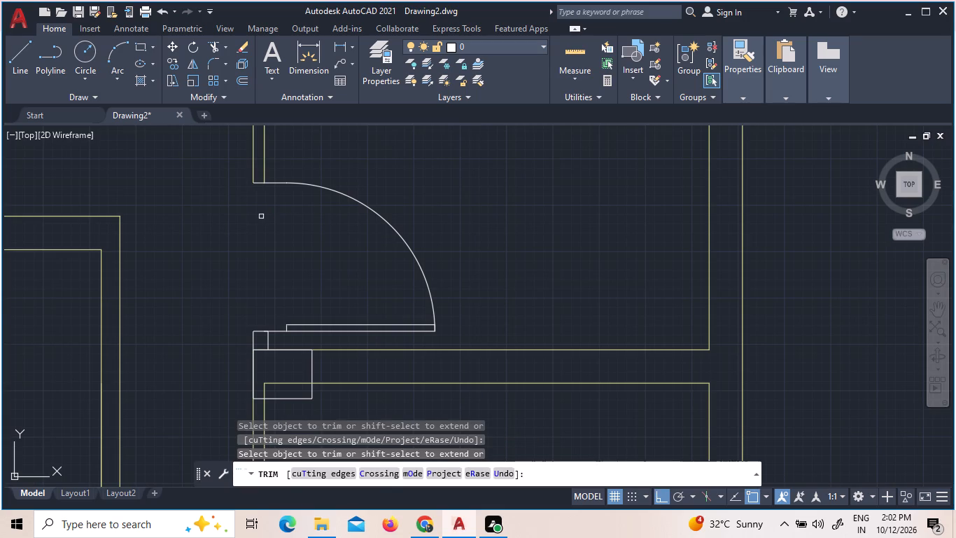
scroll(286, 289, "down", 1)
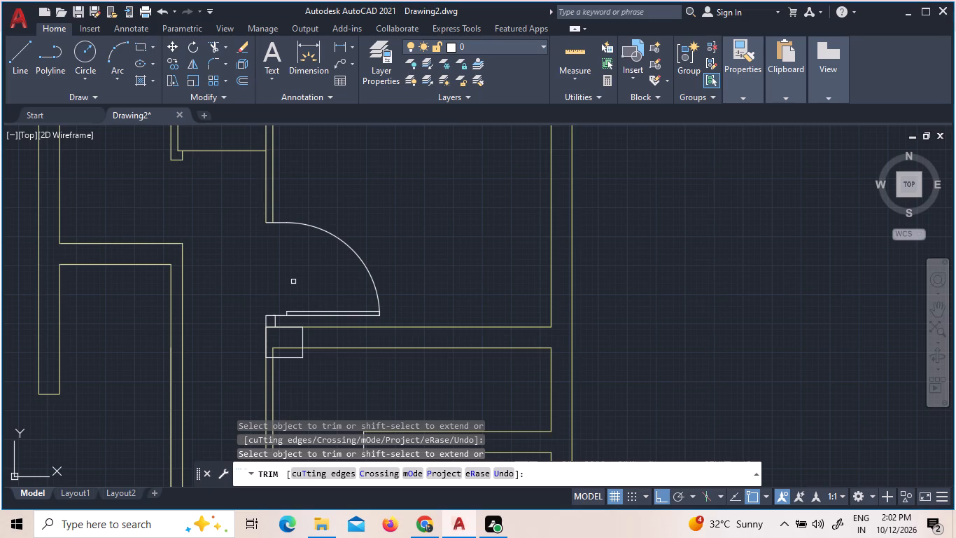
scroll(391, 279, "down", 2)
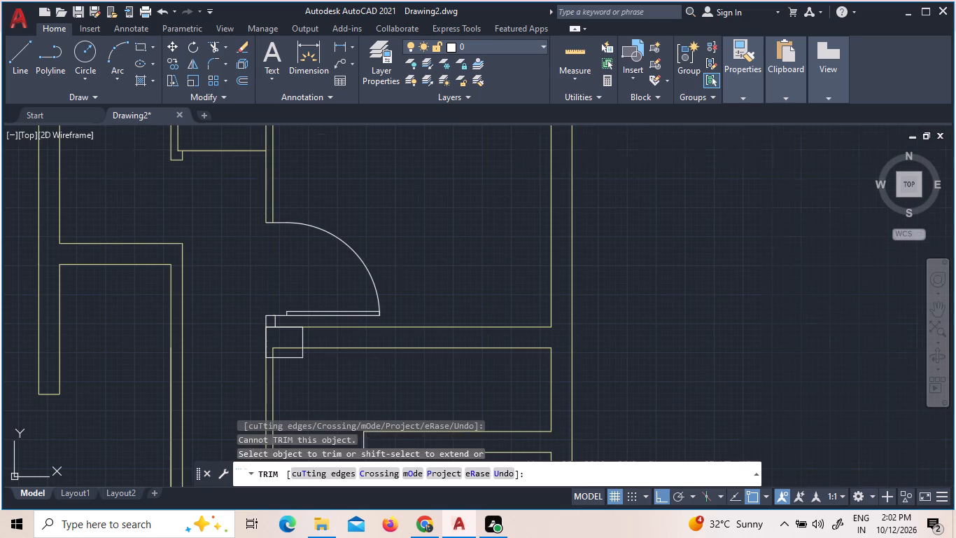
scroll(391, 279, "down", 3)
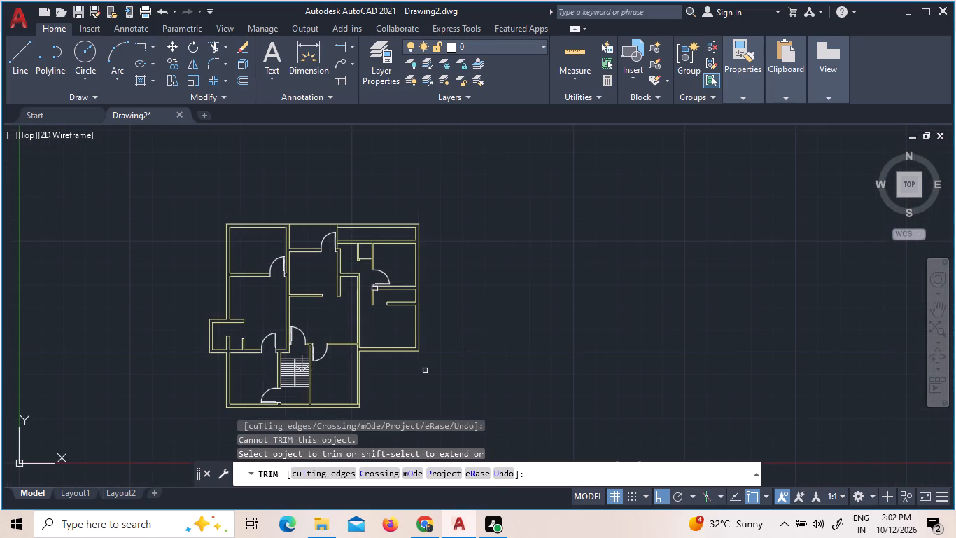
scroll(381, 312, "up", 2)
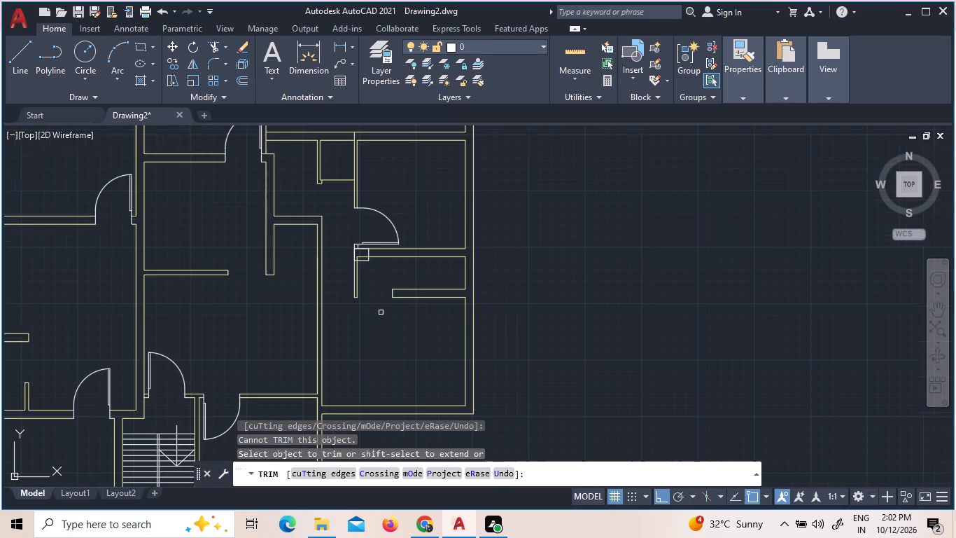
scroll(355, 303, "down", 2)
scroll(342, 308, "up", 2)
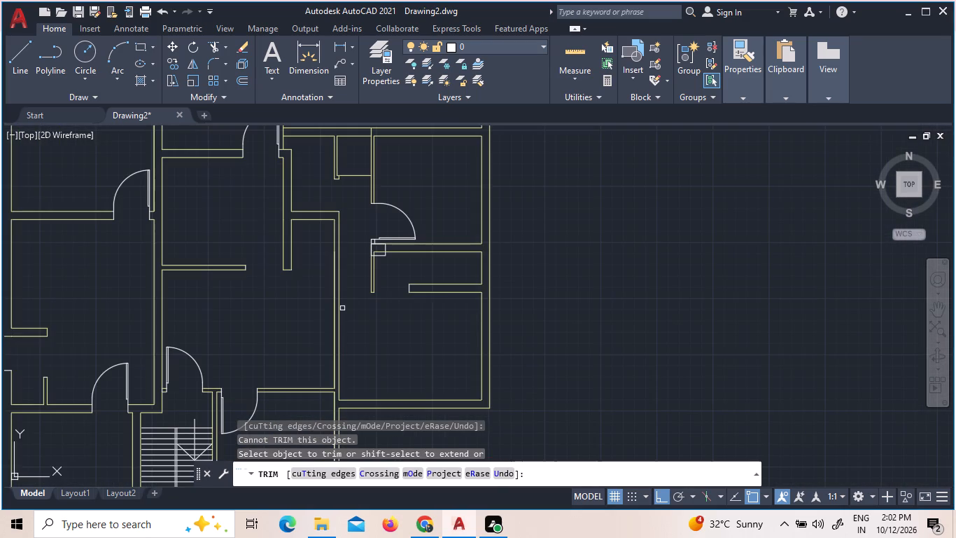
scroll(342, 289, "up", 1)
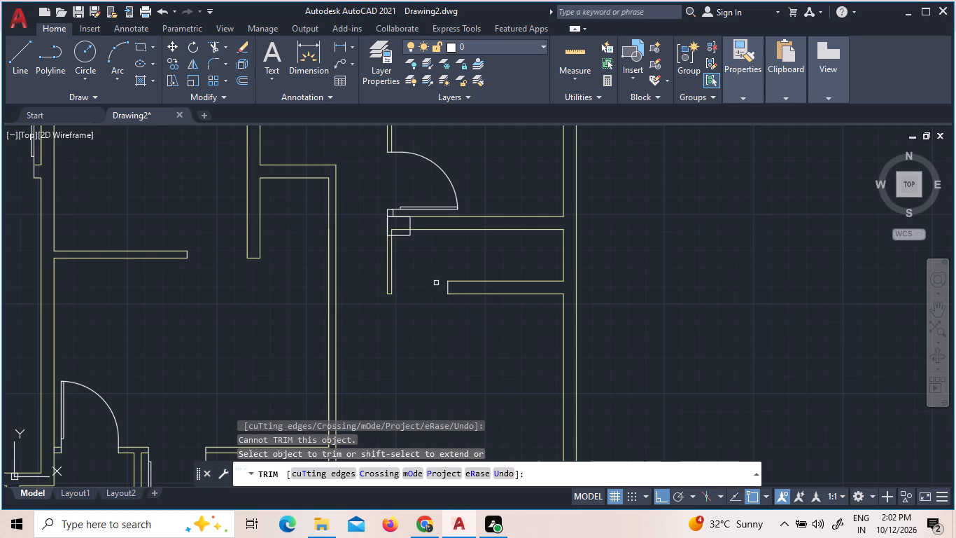